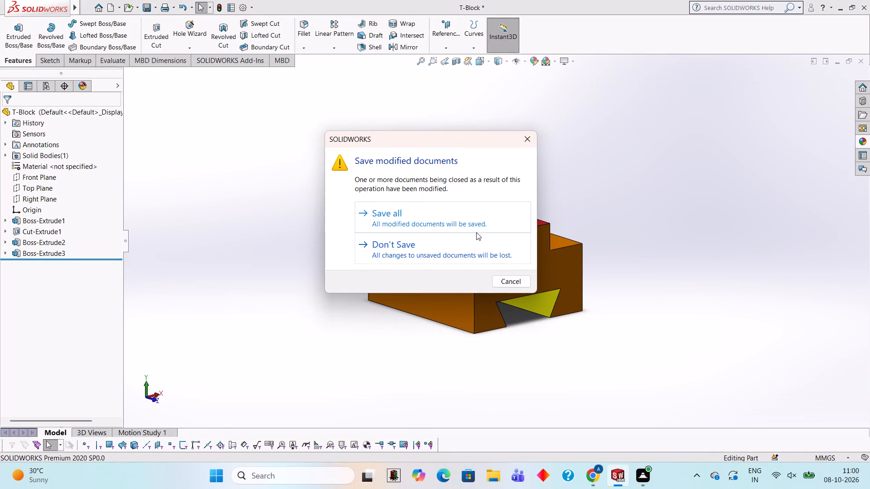
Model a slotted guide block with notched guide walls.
Save all modified documents as the T-Block part closes.
left_click(453, 230)
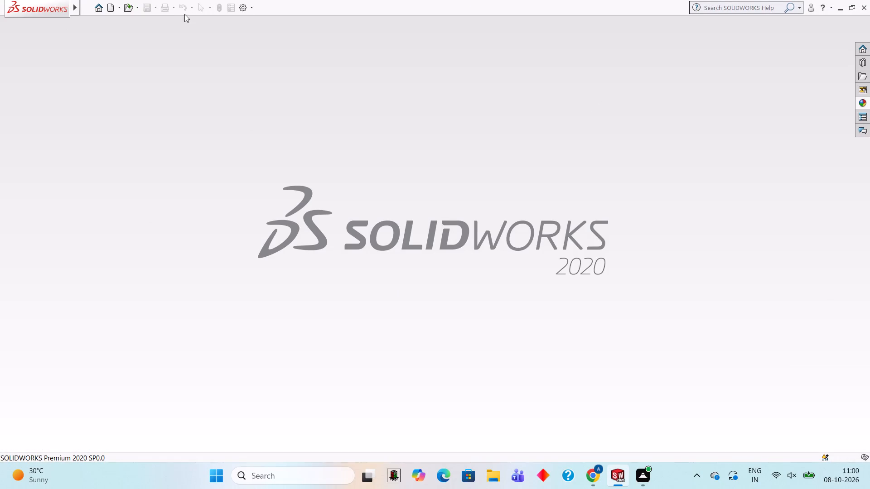
Create a new part document.
left_click(112, 9)
left_click(378, 358)
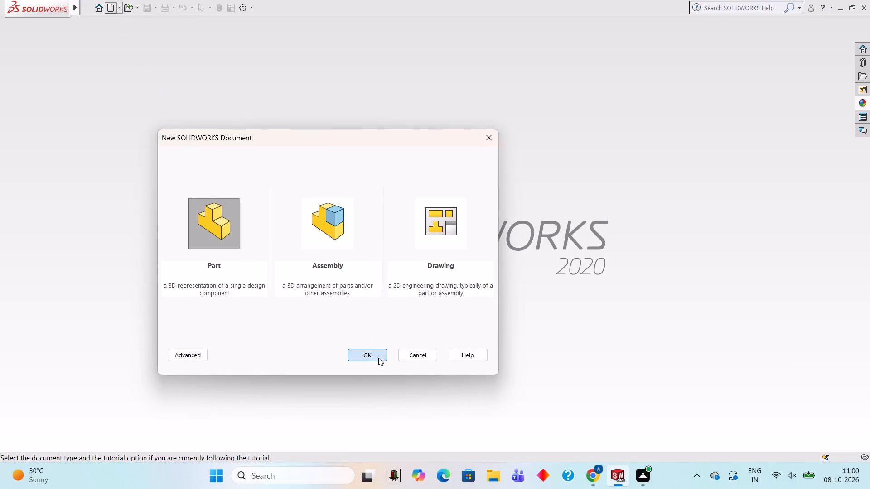
Open a new sketch on the Front Plane.
left_click(49, 163)
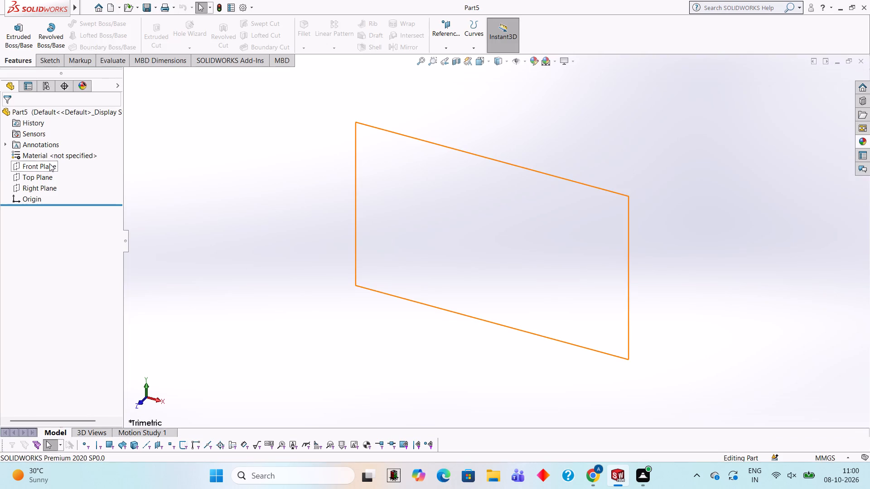
left_click(59, 143)
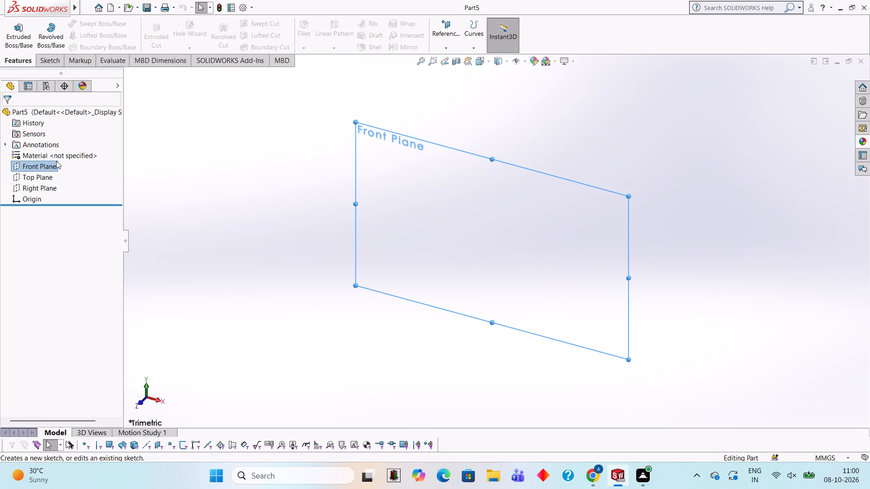
left_click(52, 161)
left_click(58, 149)
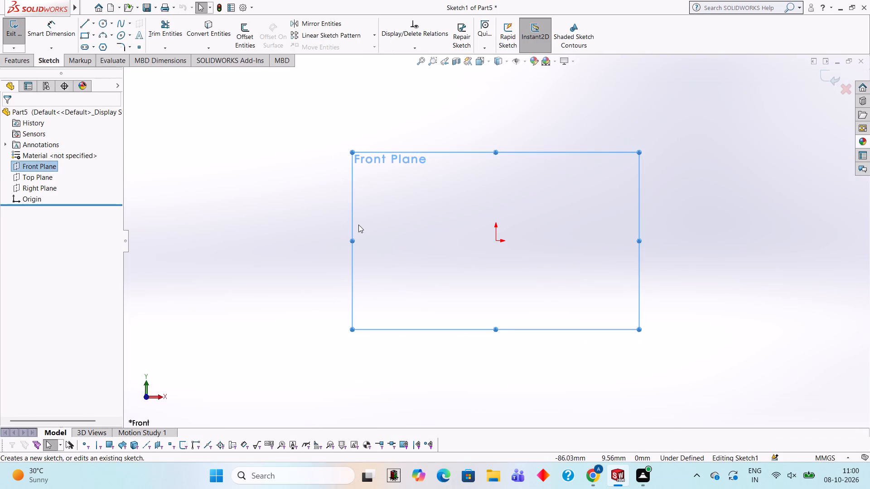
left_click(358, 225)
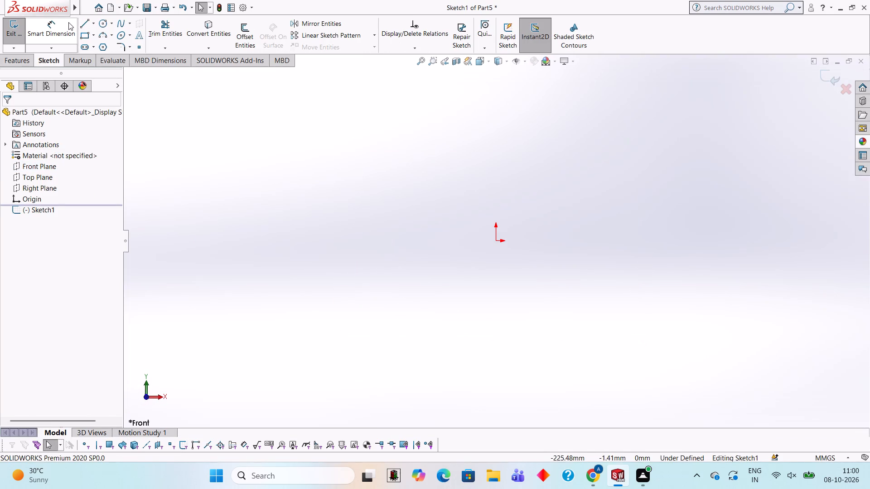
Sketch a 60 mm horizontal line rightward from the origin, continuing with a 30 mm vertical line downward from its end.
left_click(86, 25)
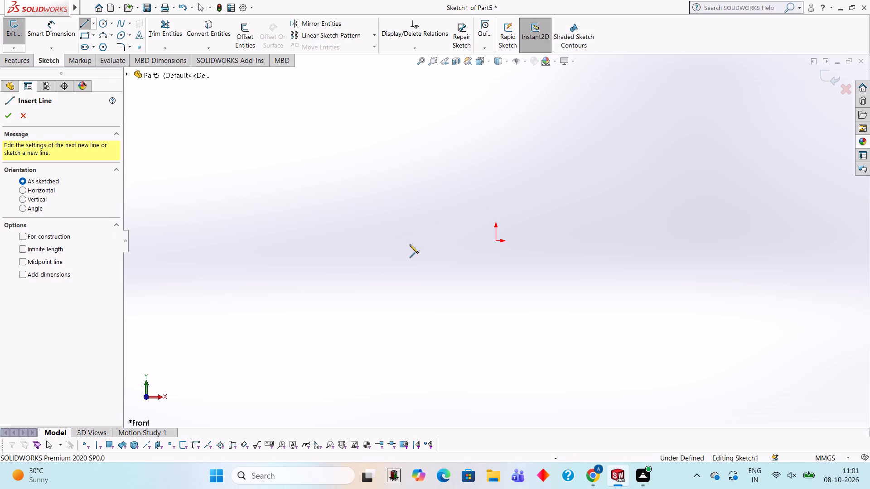
left_click(496, 242)
type("60")
key("Return")
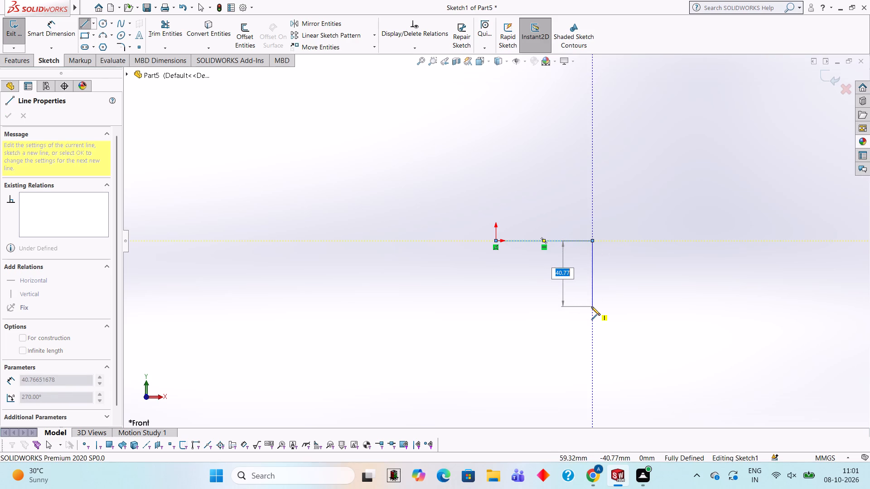
type("30")
key("Return")
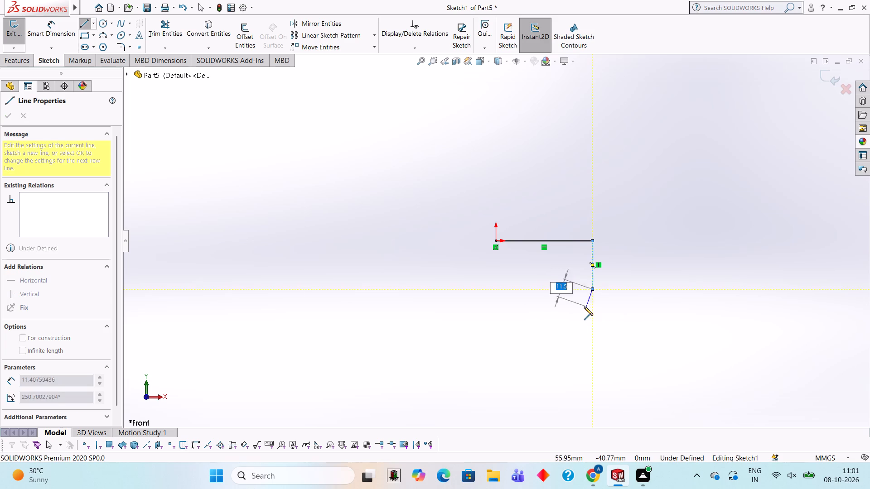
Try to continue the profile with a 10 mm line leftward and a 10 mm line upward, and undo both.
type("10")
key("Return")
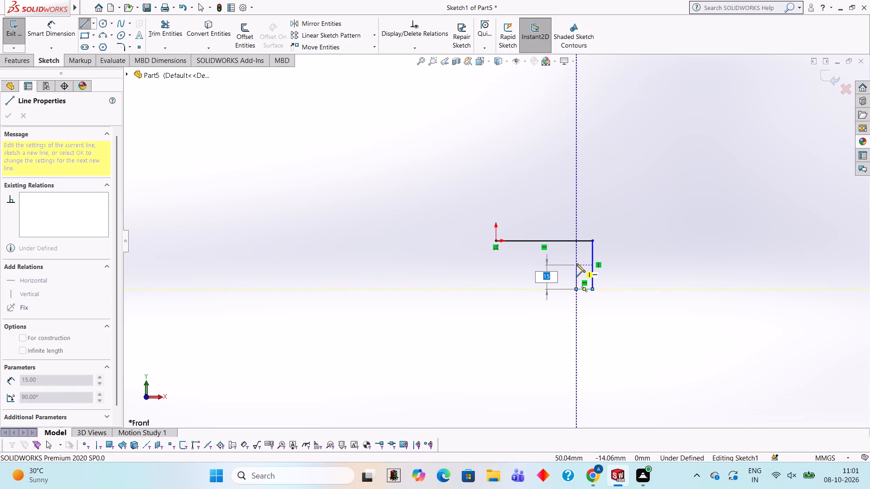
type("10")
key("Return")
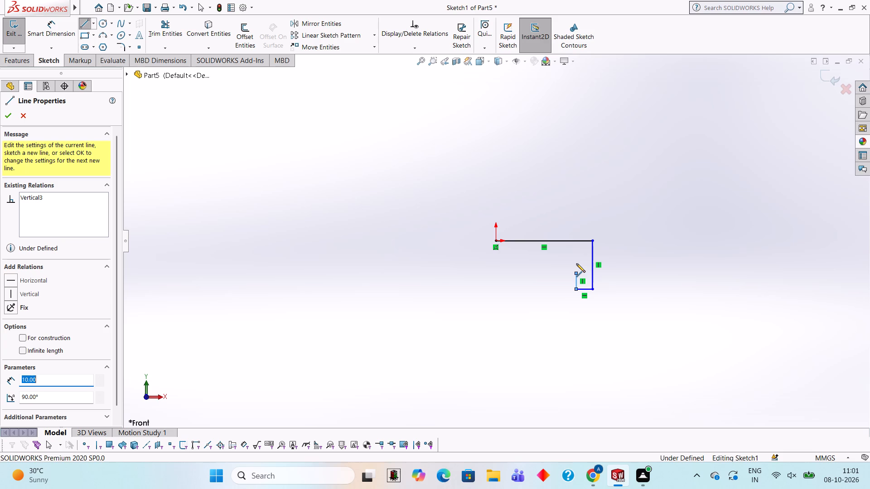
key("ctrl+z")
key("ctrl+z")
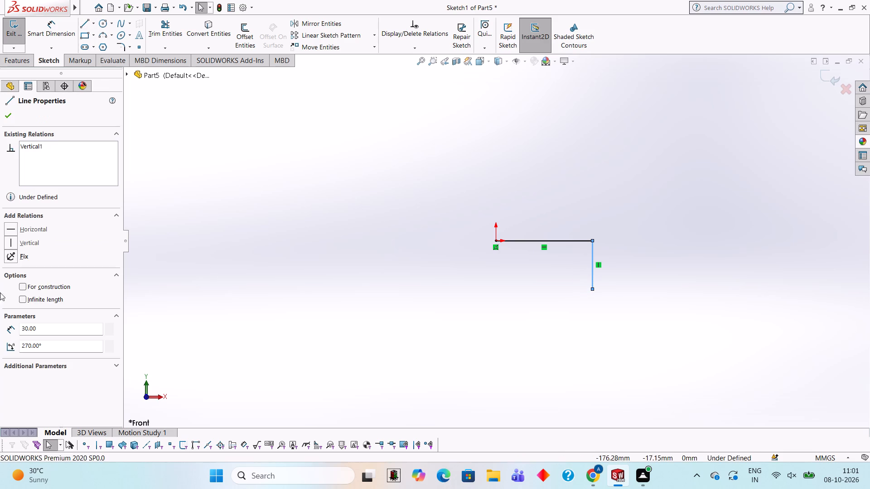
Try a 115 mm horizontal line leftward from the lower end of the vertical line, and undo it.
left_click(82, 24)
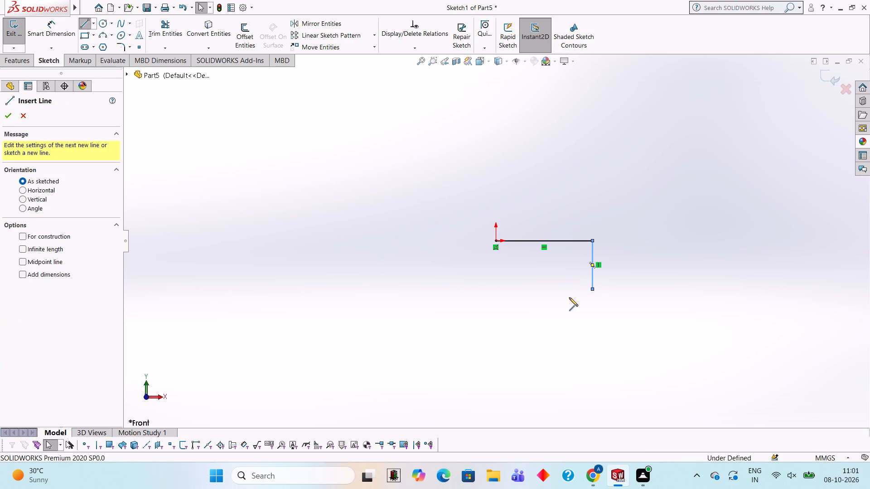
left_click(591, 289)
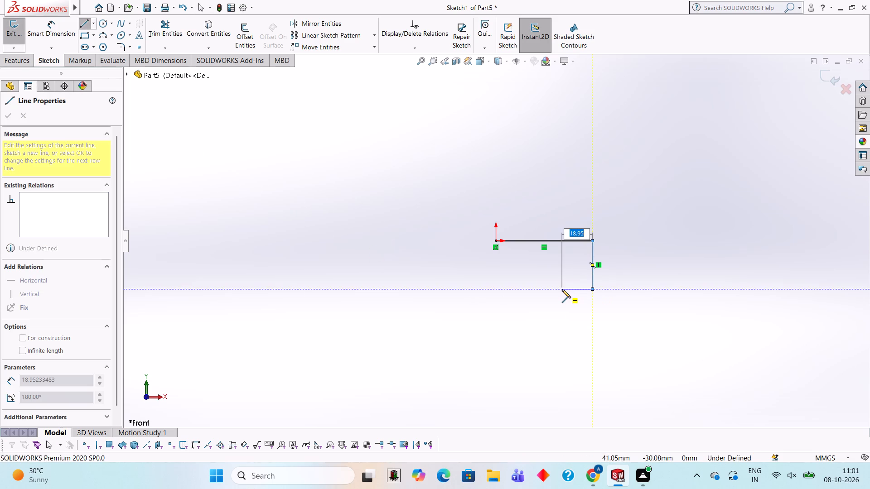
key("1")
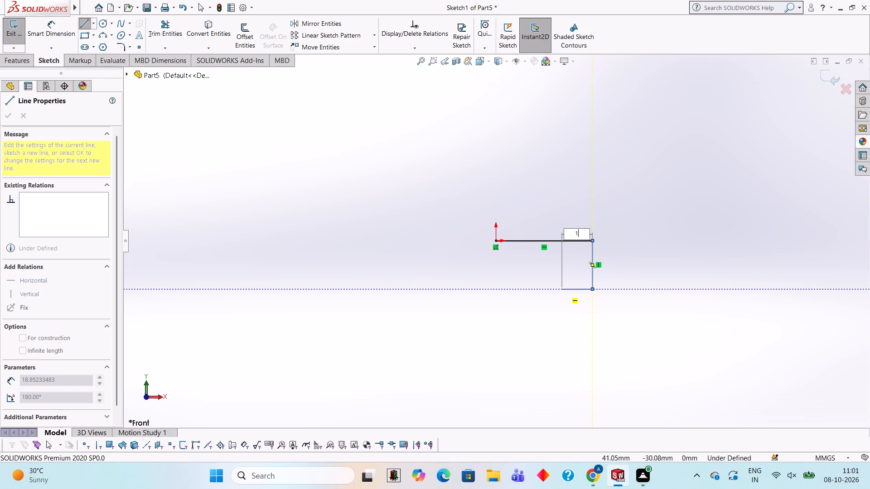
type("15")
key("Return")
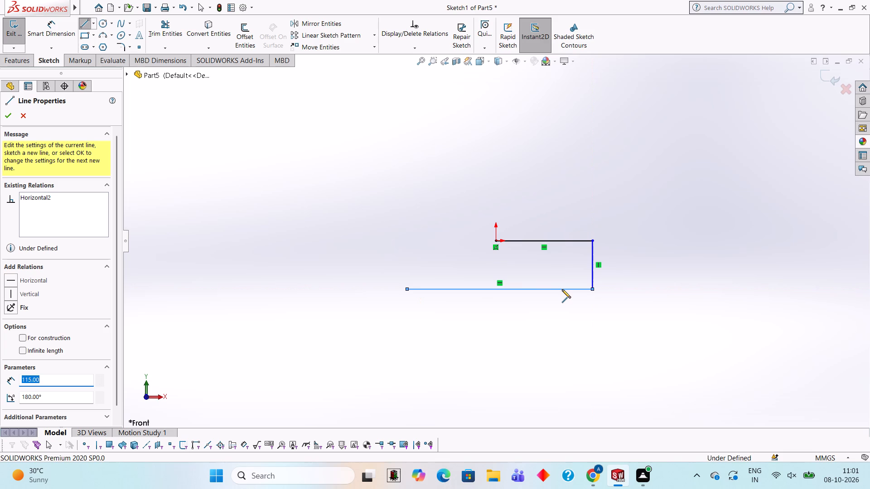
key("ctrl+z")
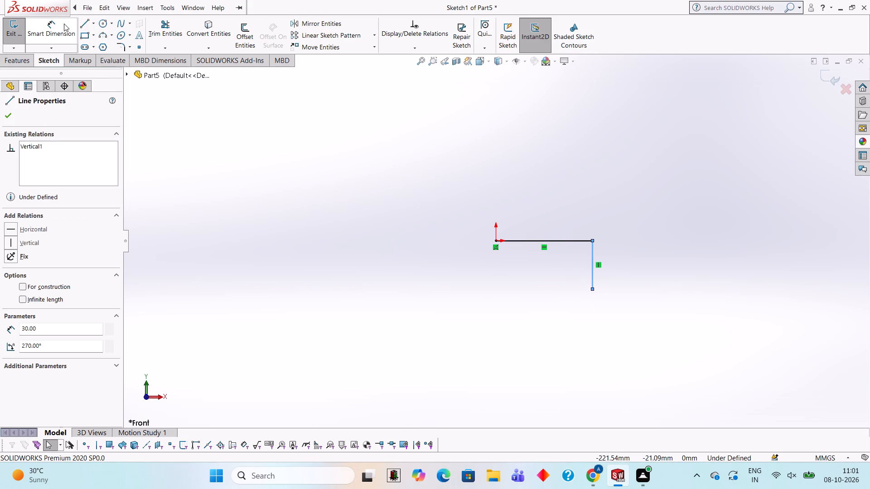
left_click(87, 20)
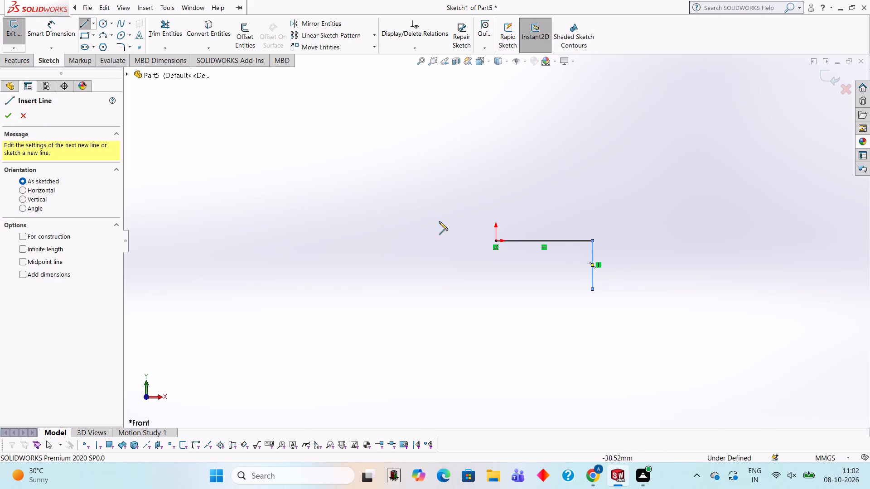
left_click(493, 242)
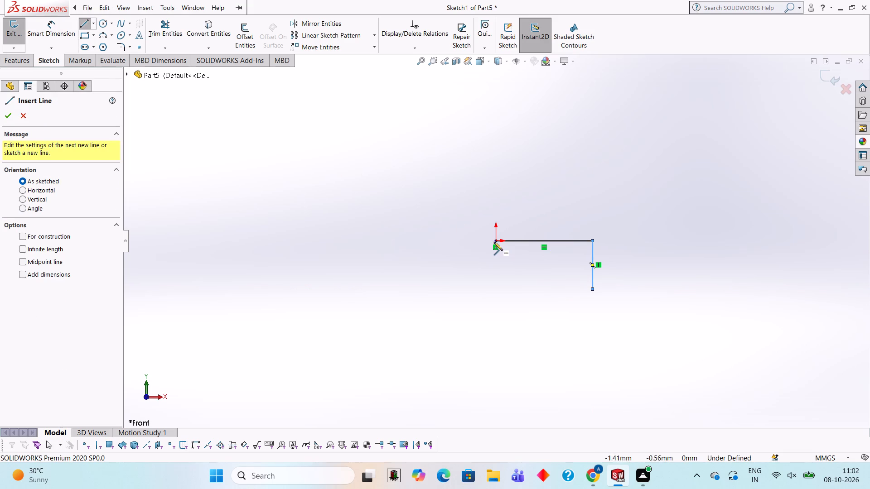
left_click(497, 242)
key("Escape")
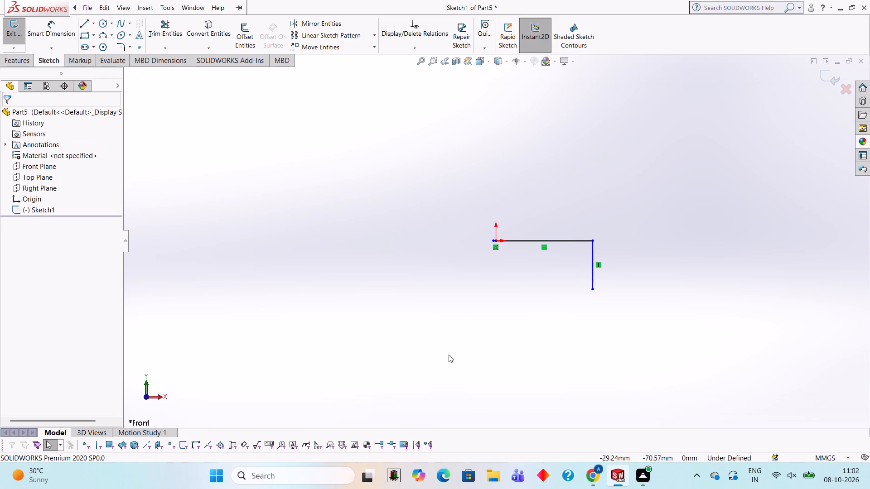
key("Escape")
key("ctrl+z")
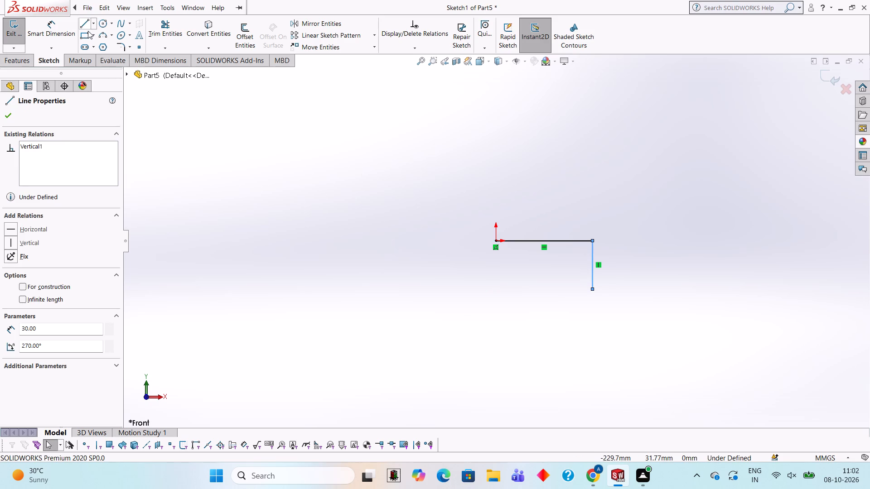
Sketch a 30 mm vertical line downward from the origin.
left_click(86, 22)
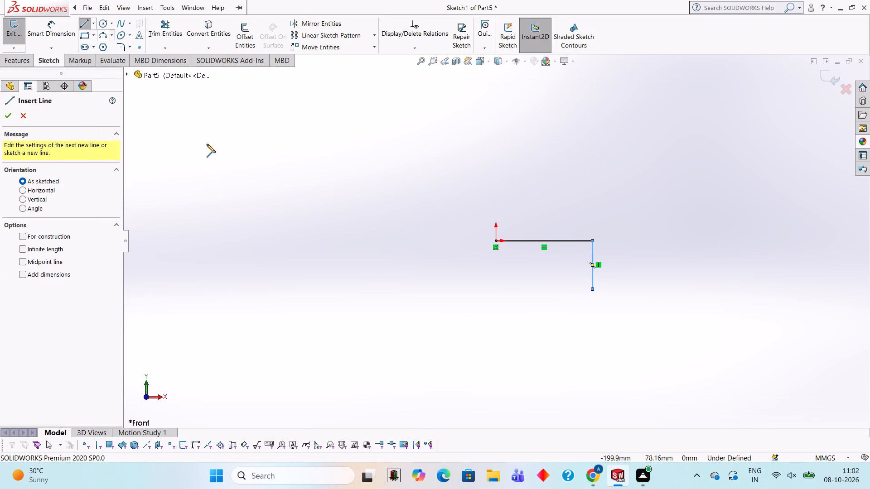
left_click(496, 242)
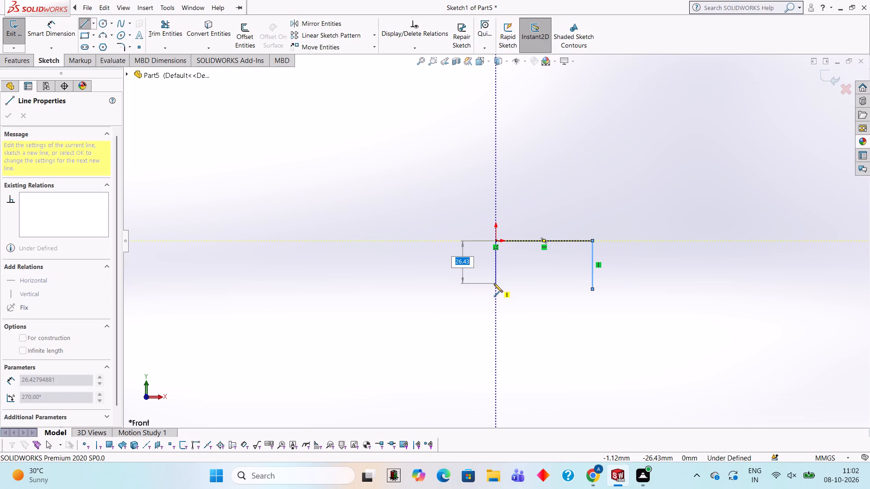
type("30")
key("Return")
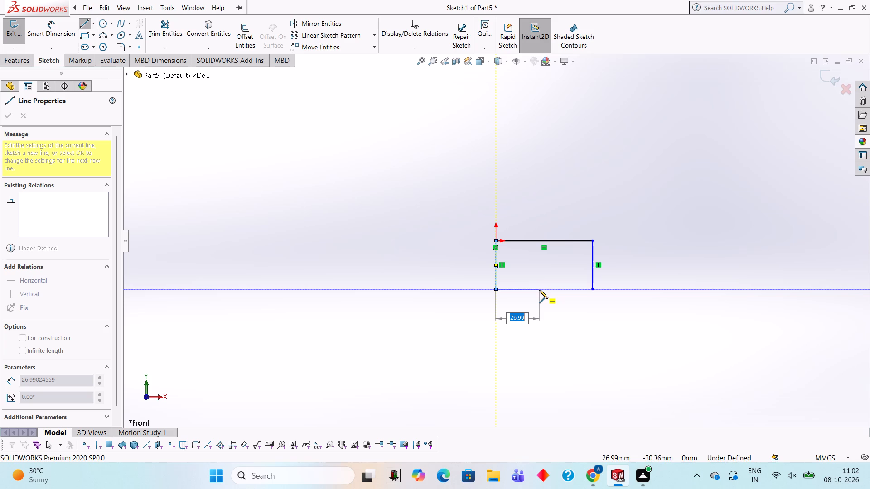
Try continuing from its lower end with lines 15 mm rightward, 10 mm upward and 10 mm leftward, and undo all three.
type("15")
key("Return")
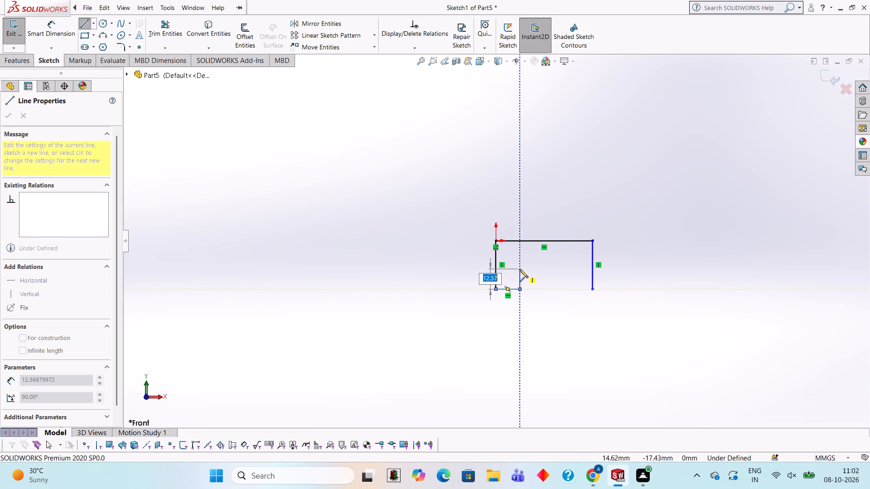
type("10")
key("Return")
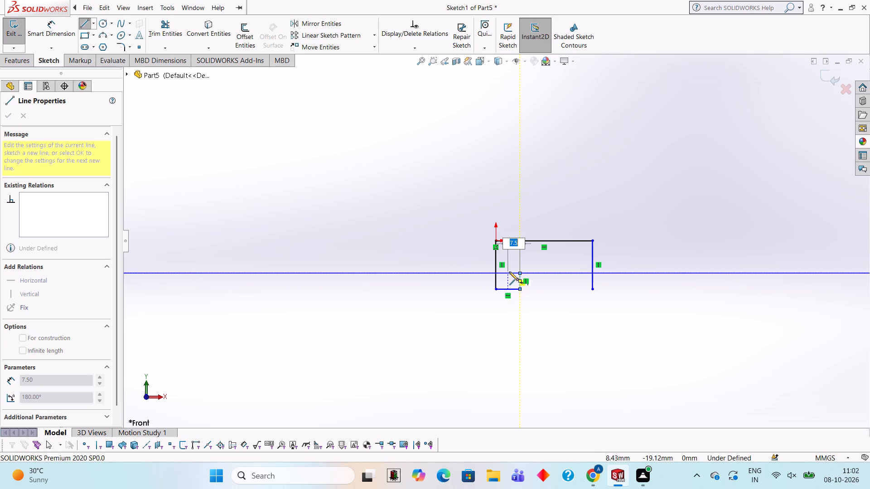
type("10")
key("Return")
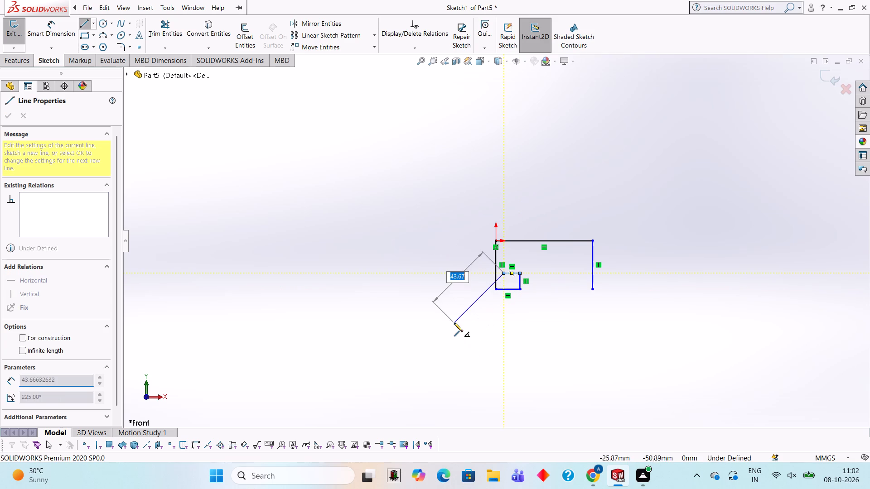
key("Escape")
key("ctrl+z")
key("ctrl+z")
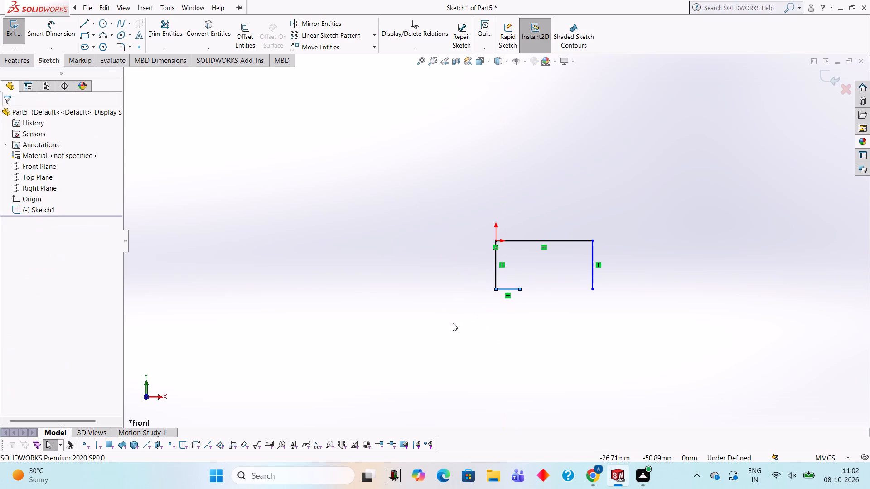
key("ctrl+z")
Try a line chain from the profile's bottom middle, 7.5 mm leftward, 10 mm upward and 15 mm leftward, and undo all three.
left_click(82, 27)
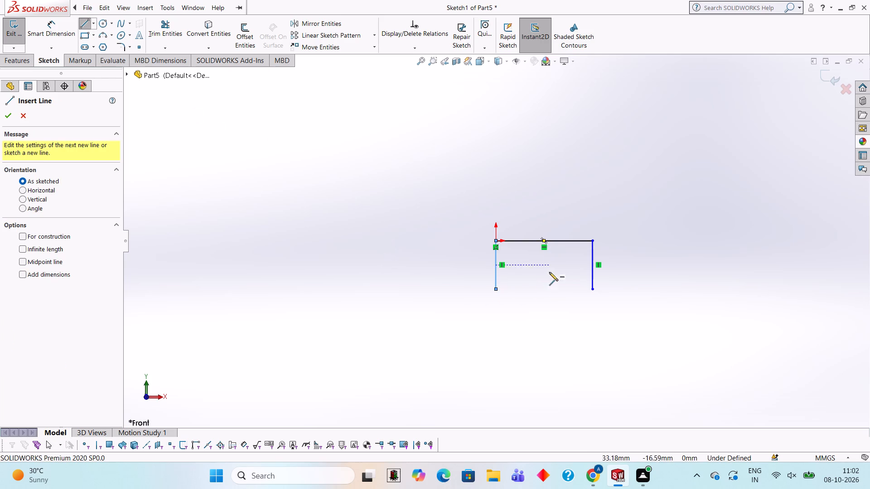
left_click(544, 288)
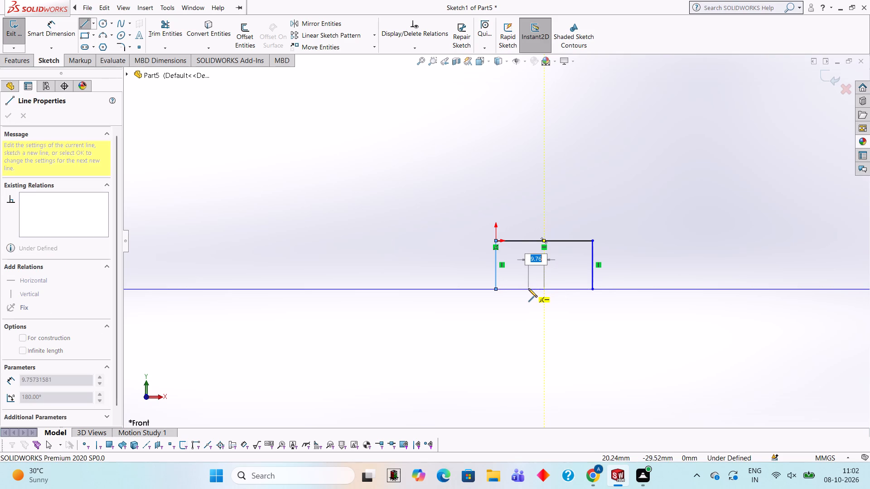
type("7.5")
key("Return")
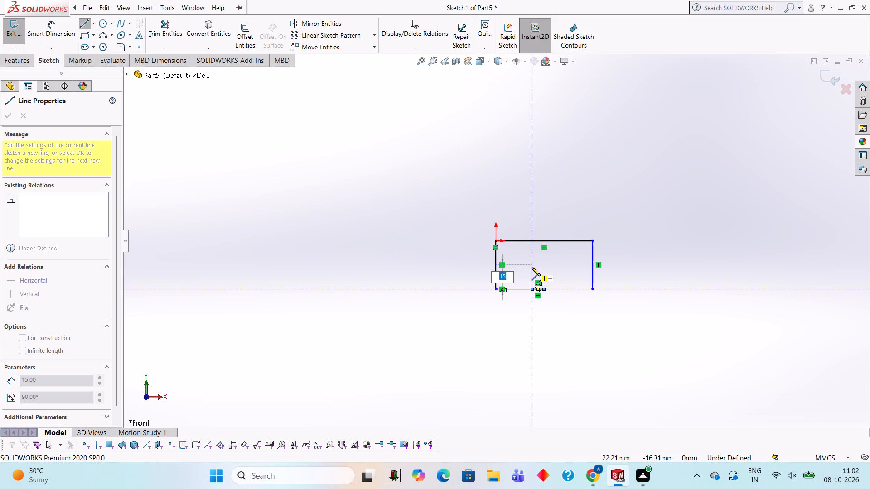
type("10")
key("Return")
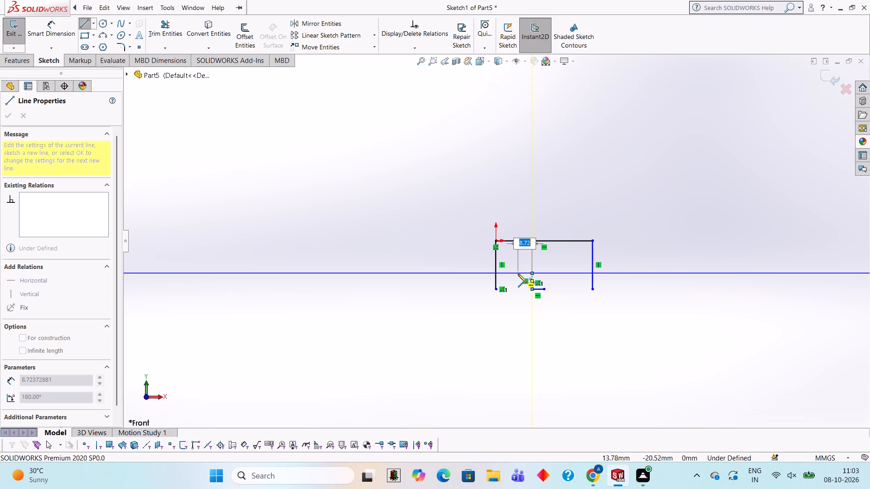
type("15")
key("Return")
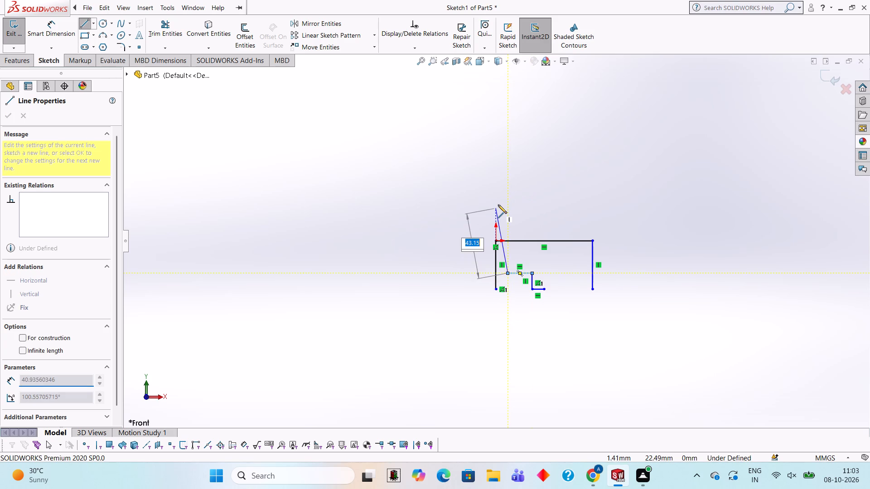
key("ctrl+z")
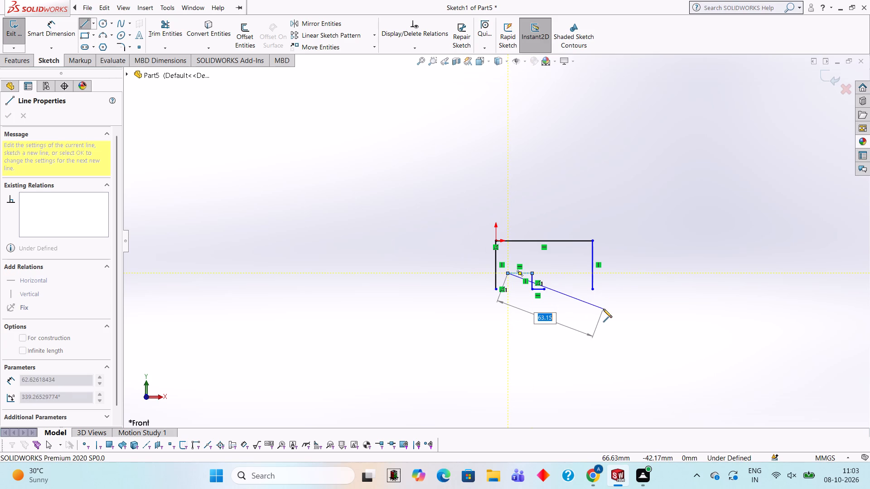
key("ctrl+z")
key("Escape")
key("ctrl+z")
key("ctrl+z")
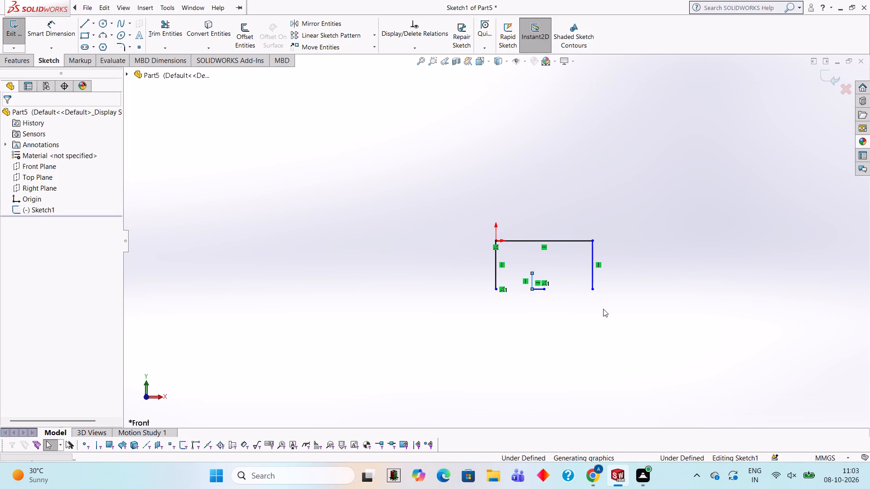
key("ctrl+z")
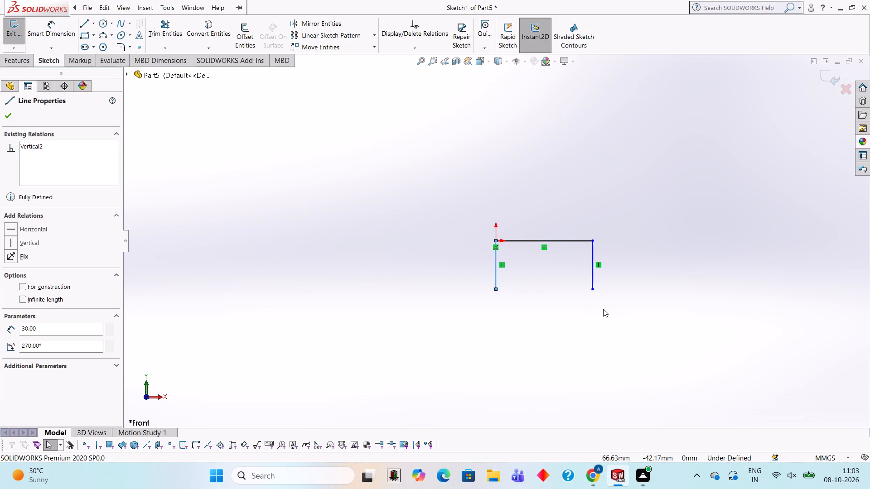
Dimension the two vertical side lines and the top horizontal line, keeping their lengths as drawn.
scroll(583, 297, "down", 2)
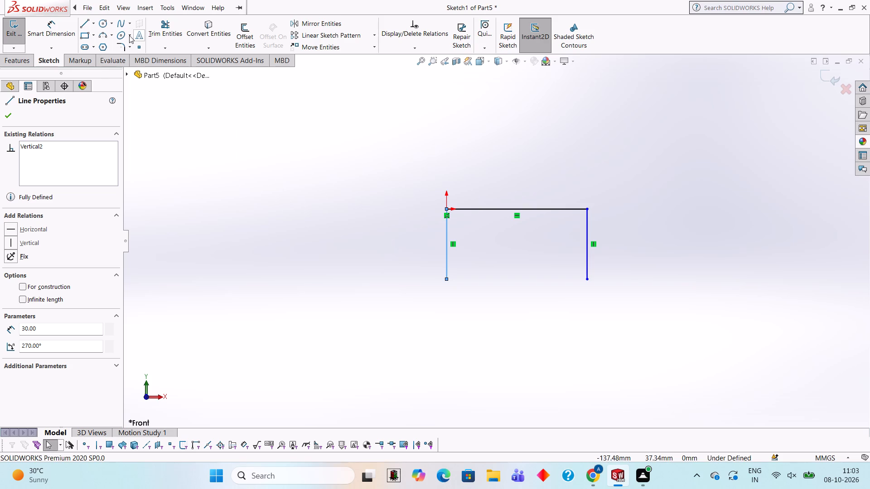
left_click(70, 29)
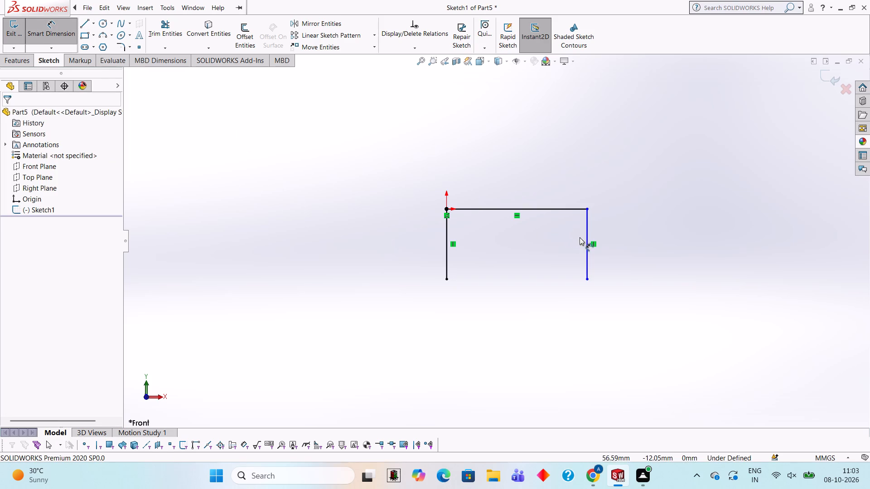
left_click(585, 239)
left_click(642, 240)
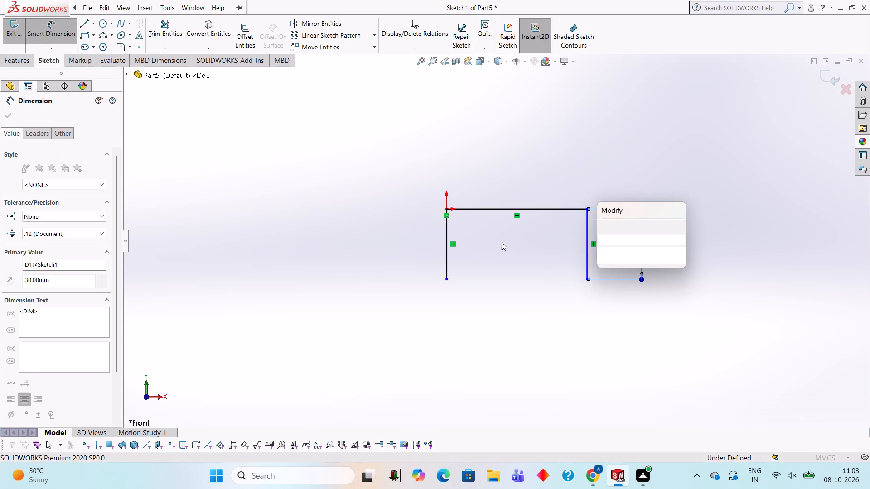
left_click(608, 222)
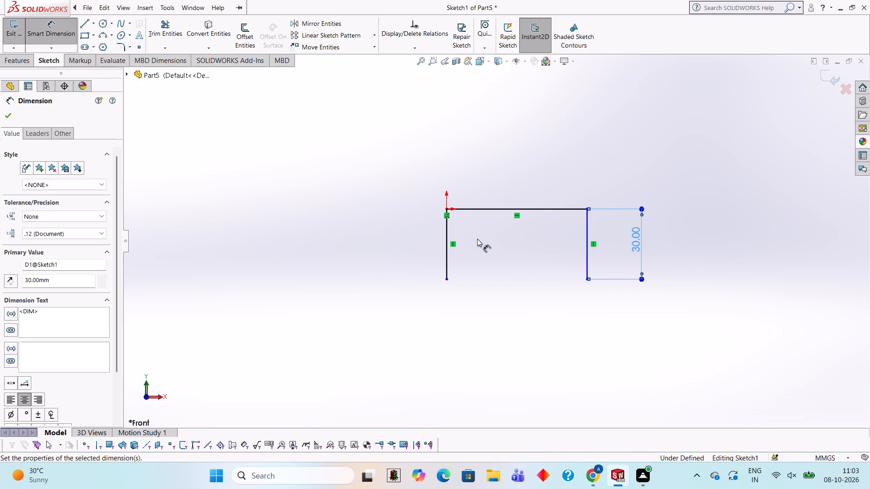
left_click(447, 237)
left_click(402, 238)
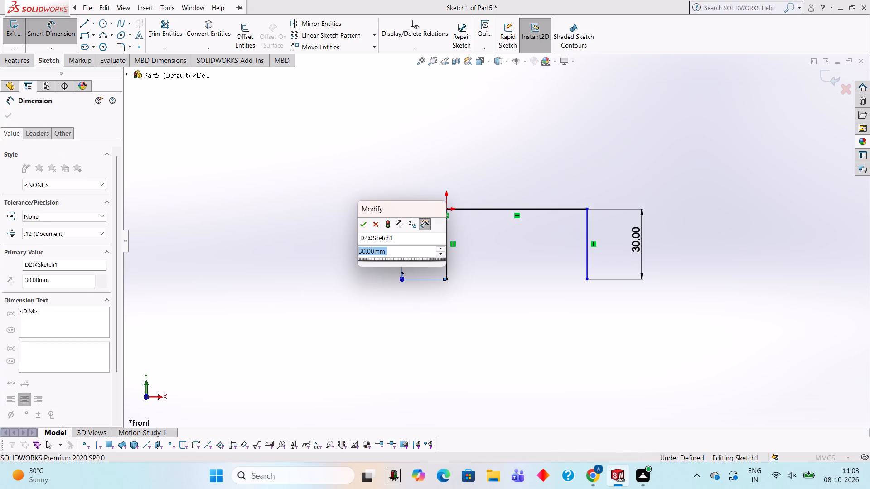
left_click(365, 230)
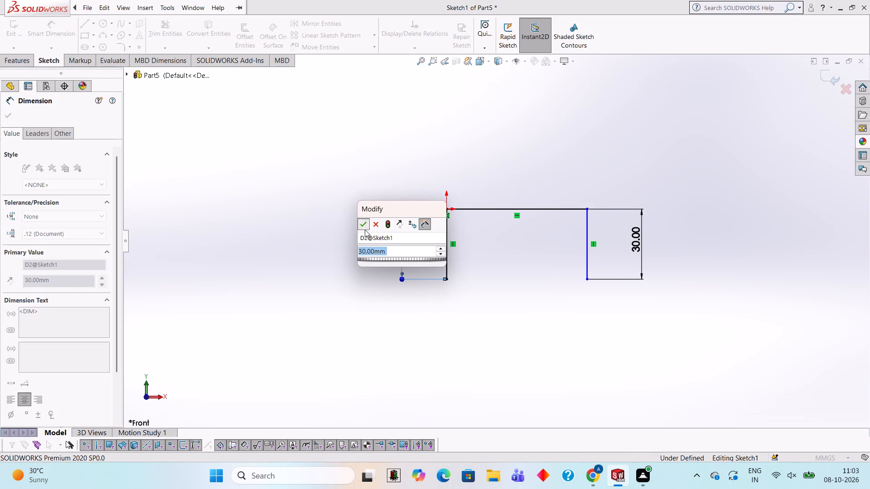
left_click(556, 211)
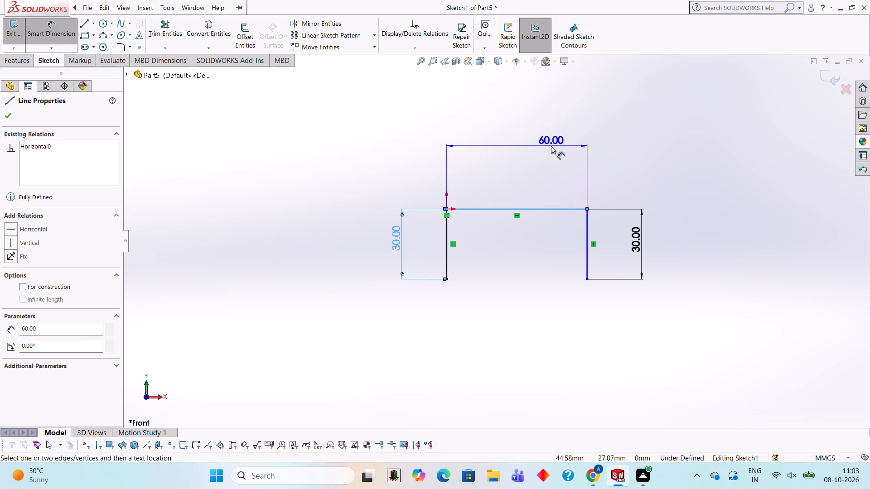
left_click(551, 146)
left_click(511, 135)
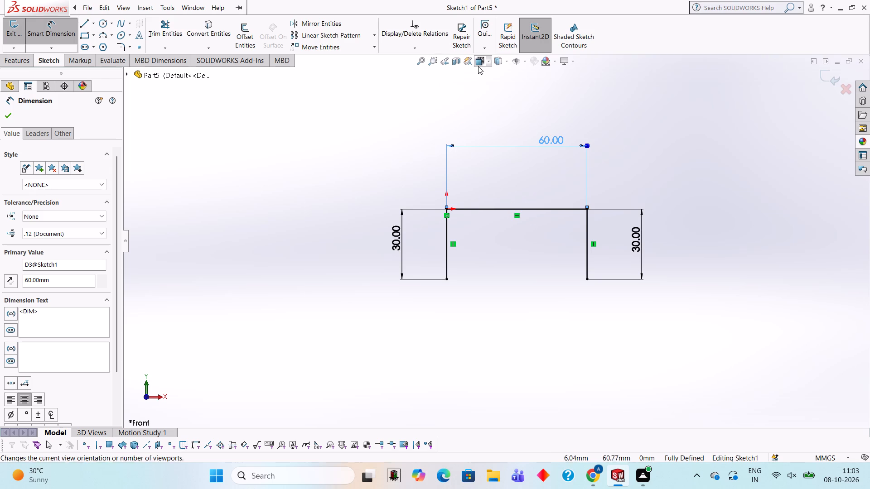
key("Escape")
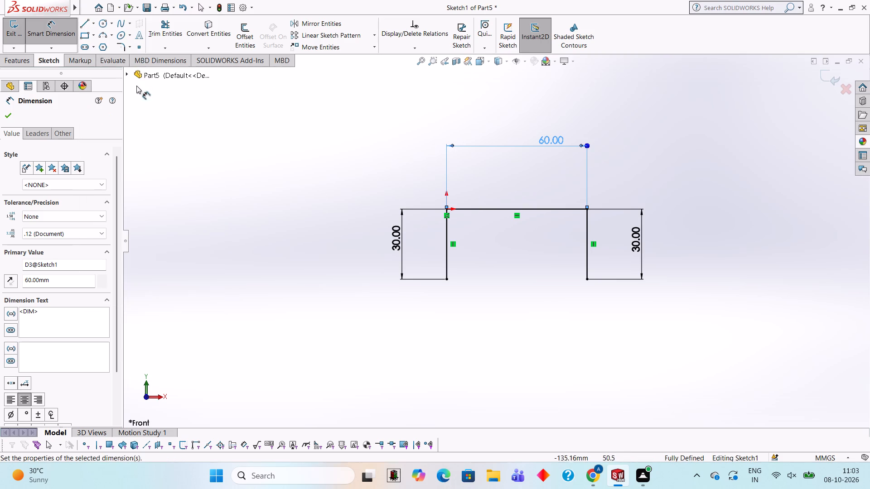
Sketch a 7.5 mm line leftward from below the top line's midpoint, level with the side lines' lower ends, and a 10 mm line upward.
left_click(86, 27)
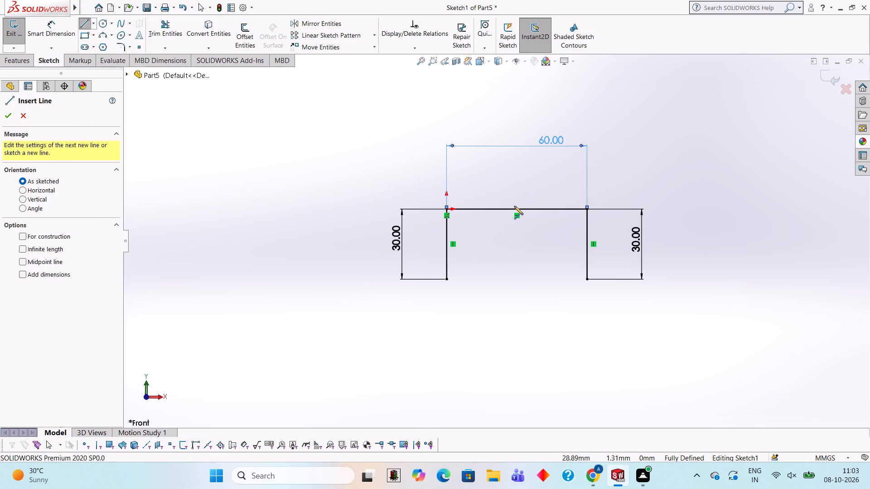
left_click(516, 279)
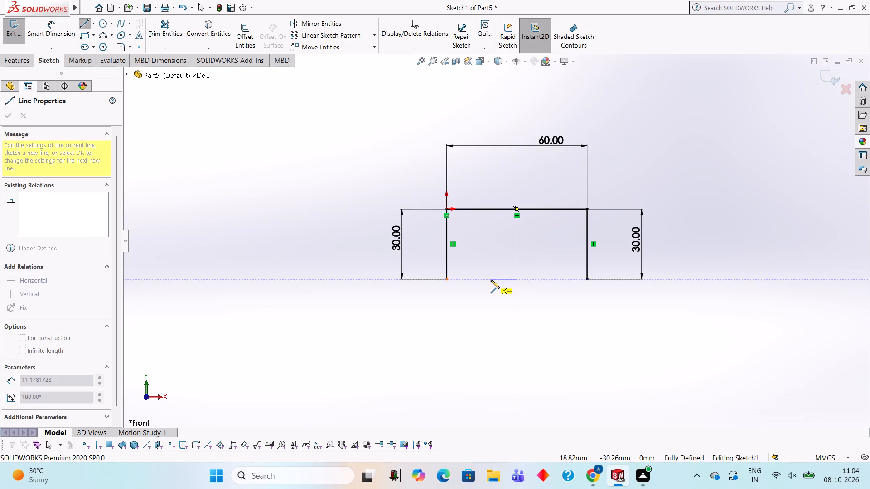
type("7.5")
key("Return")
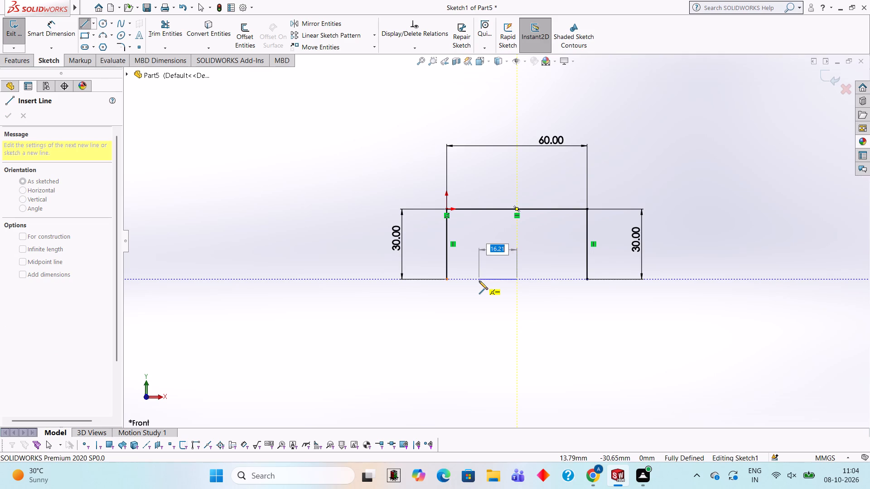
type("7.5")
key("Return")
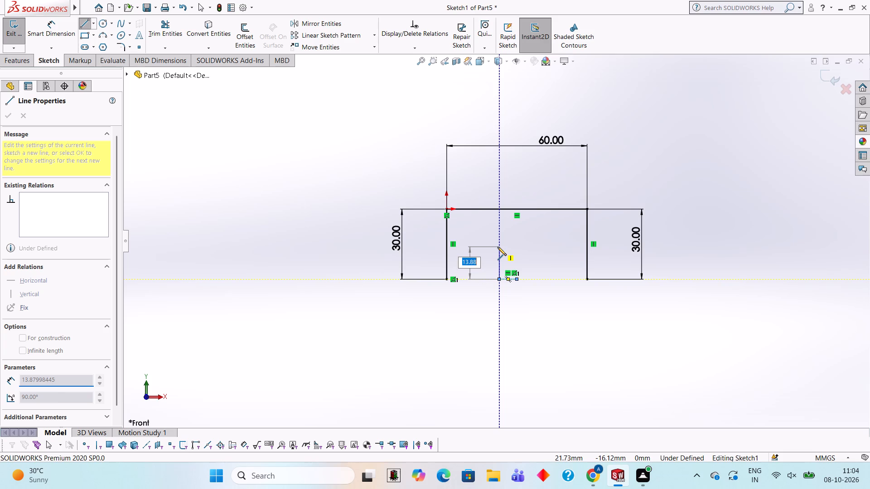
type("10")
key("Return")
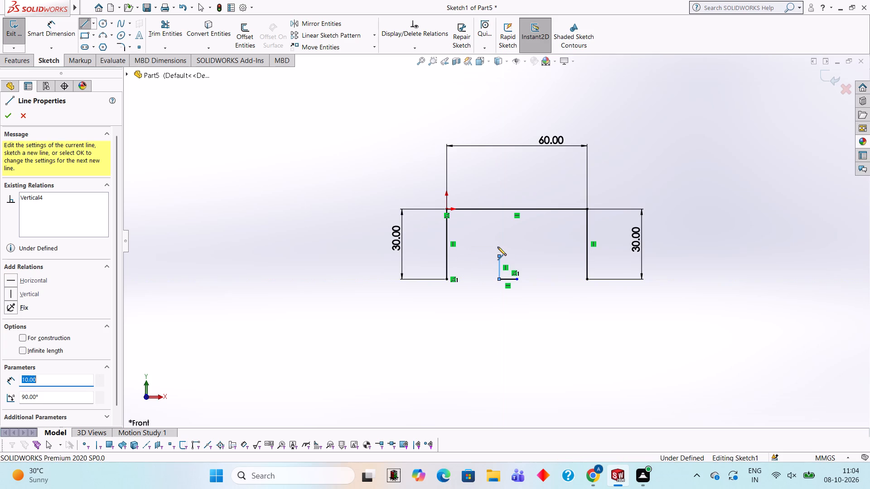
key("Escape")
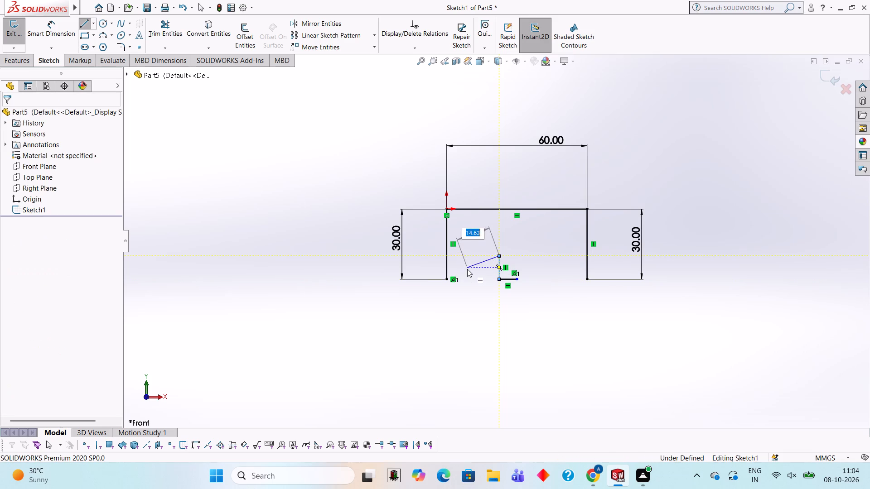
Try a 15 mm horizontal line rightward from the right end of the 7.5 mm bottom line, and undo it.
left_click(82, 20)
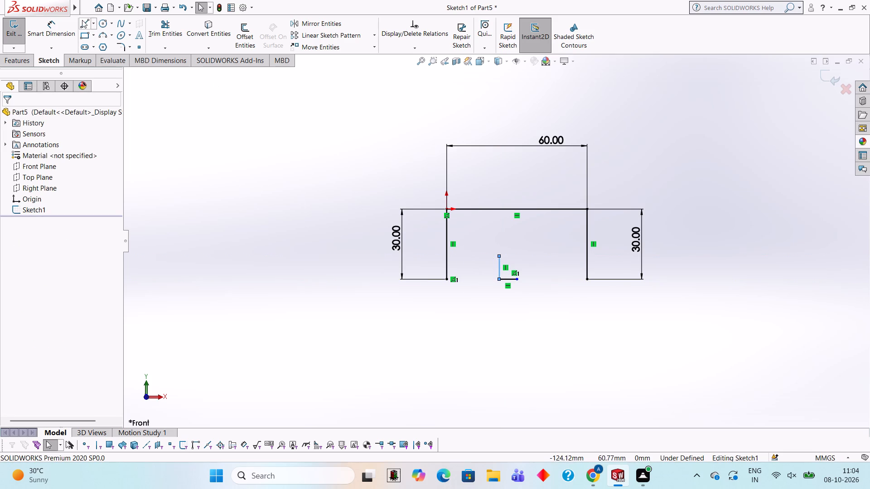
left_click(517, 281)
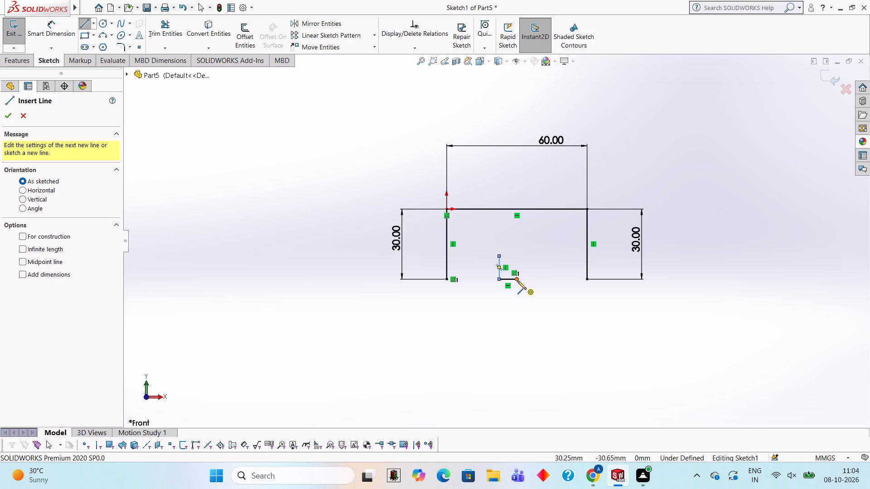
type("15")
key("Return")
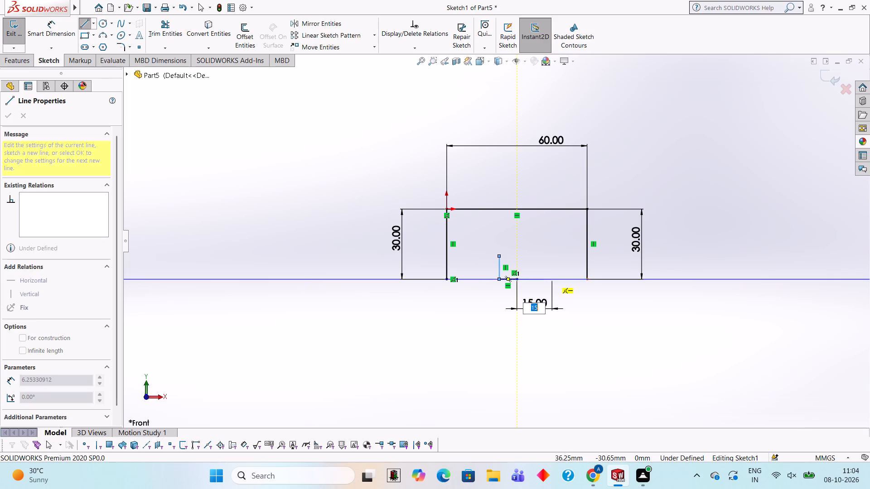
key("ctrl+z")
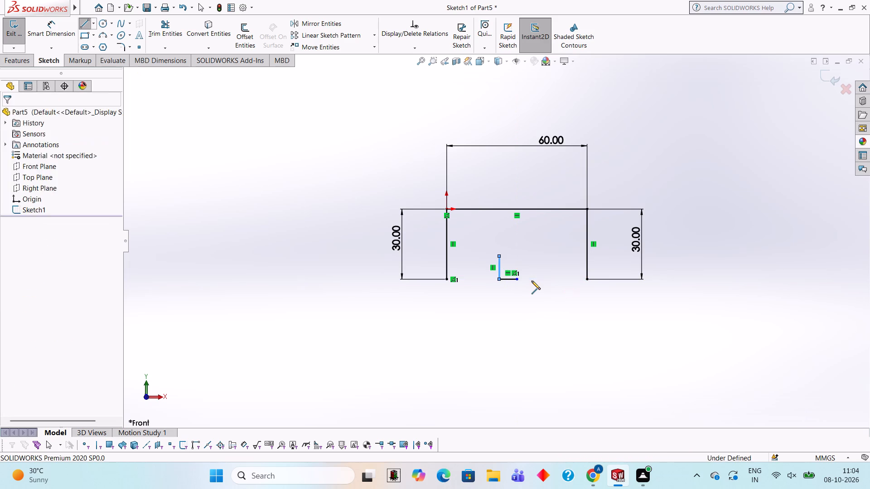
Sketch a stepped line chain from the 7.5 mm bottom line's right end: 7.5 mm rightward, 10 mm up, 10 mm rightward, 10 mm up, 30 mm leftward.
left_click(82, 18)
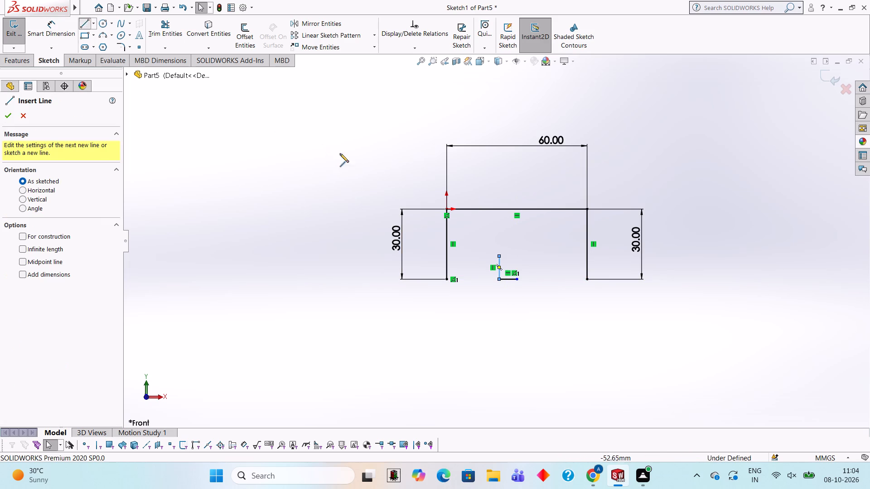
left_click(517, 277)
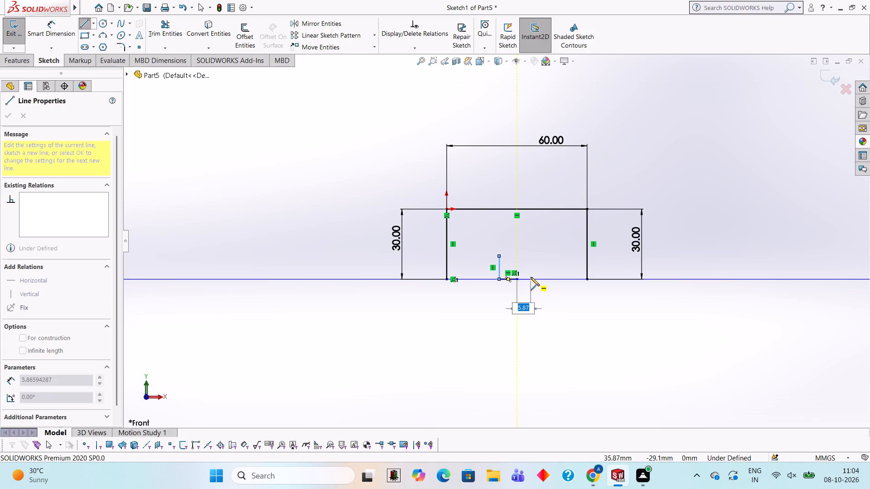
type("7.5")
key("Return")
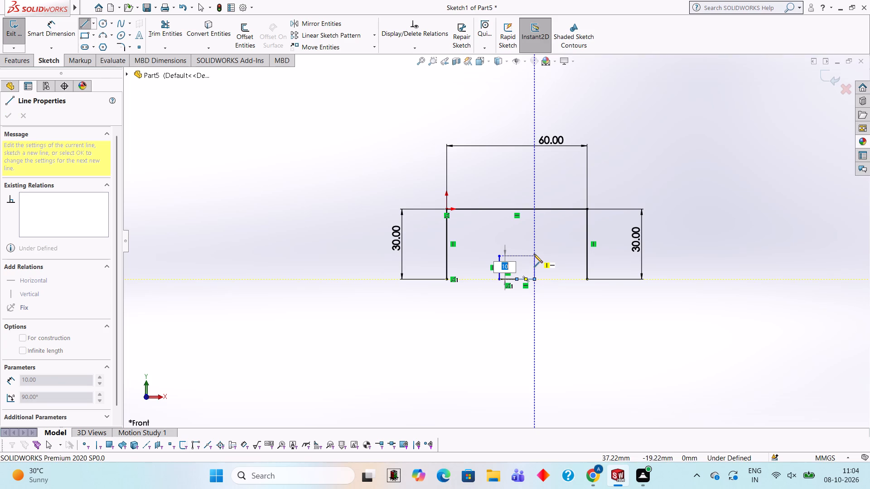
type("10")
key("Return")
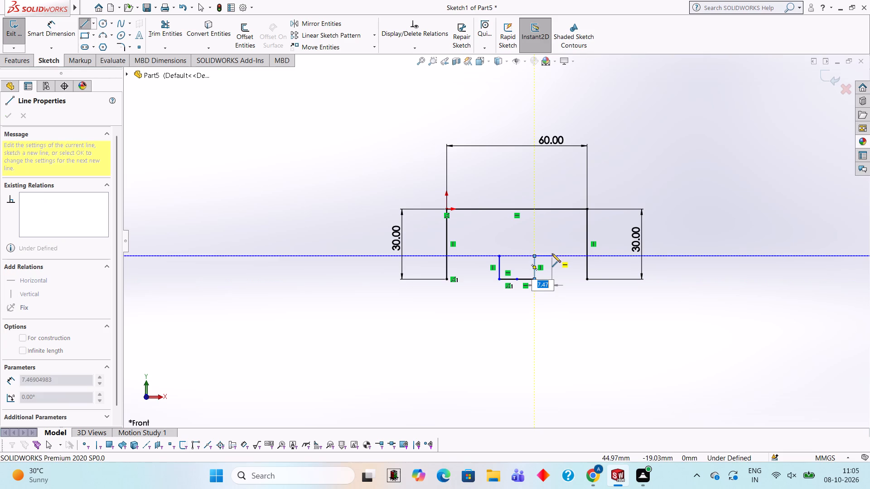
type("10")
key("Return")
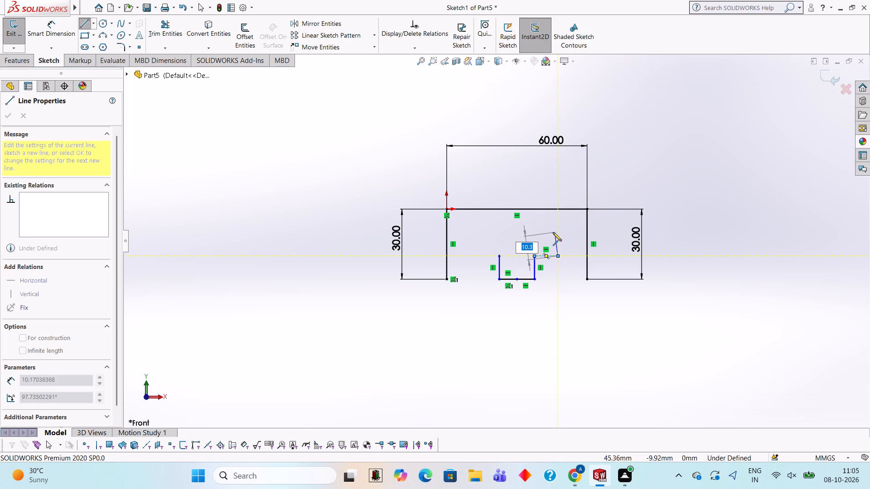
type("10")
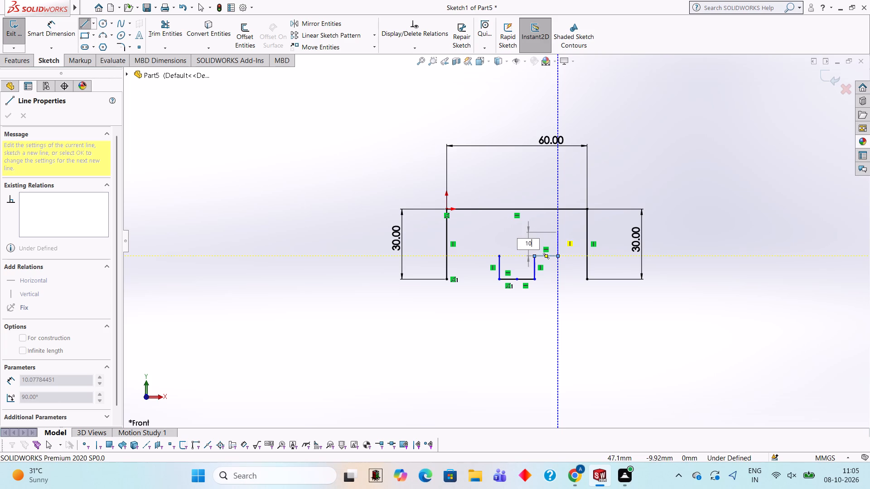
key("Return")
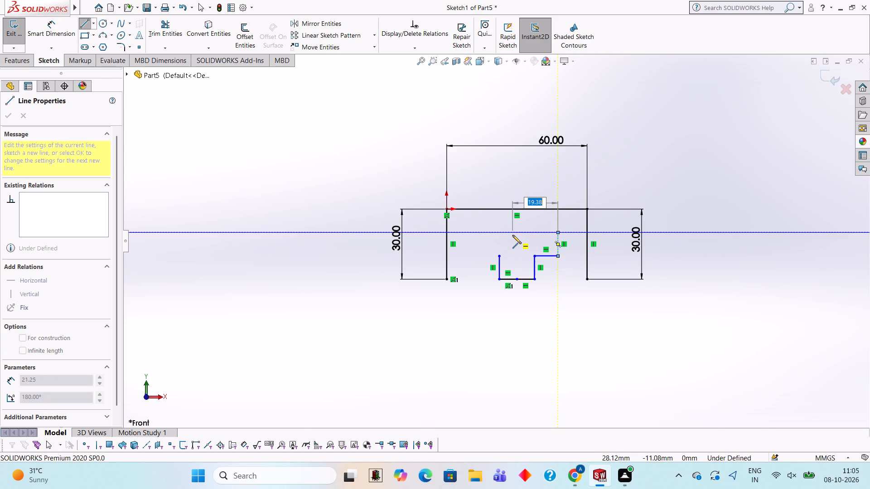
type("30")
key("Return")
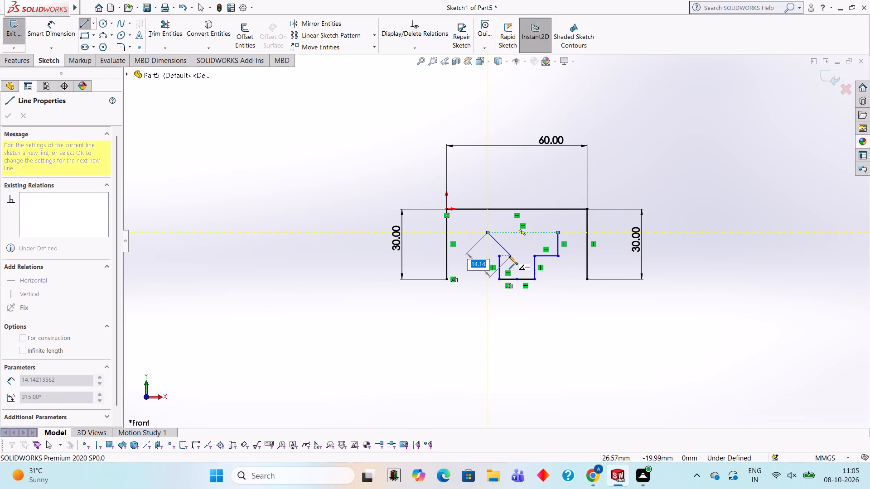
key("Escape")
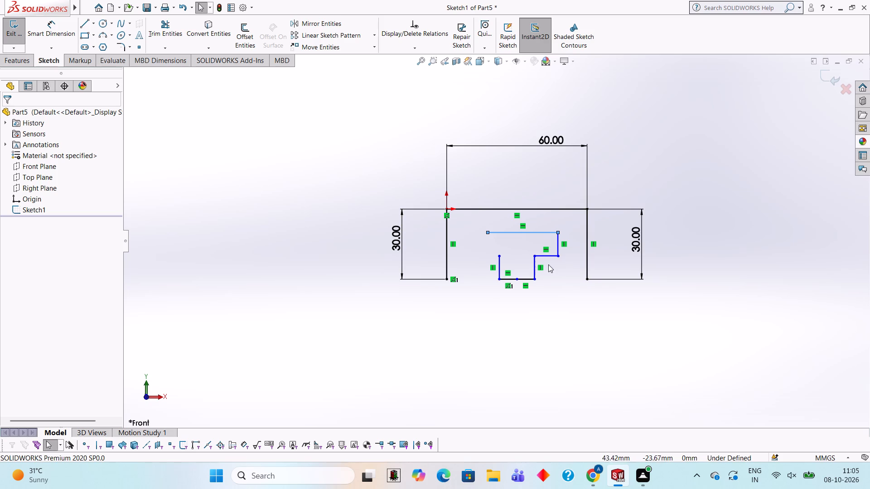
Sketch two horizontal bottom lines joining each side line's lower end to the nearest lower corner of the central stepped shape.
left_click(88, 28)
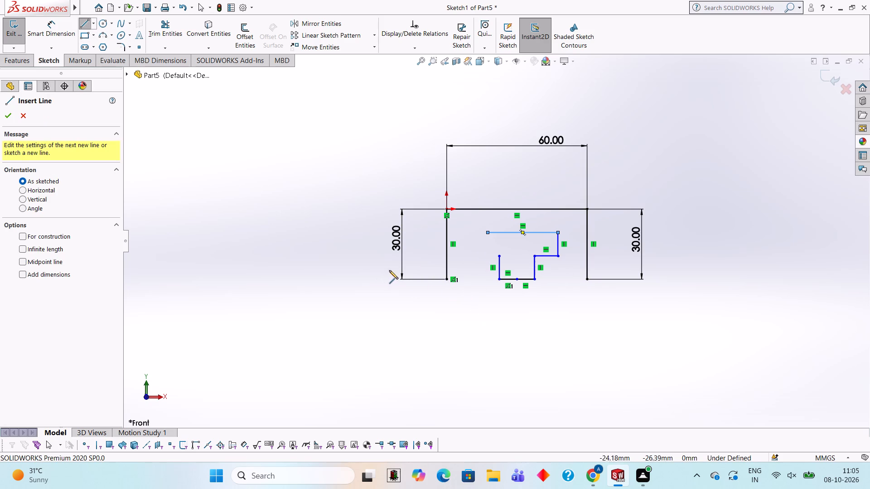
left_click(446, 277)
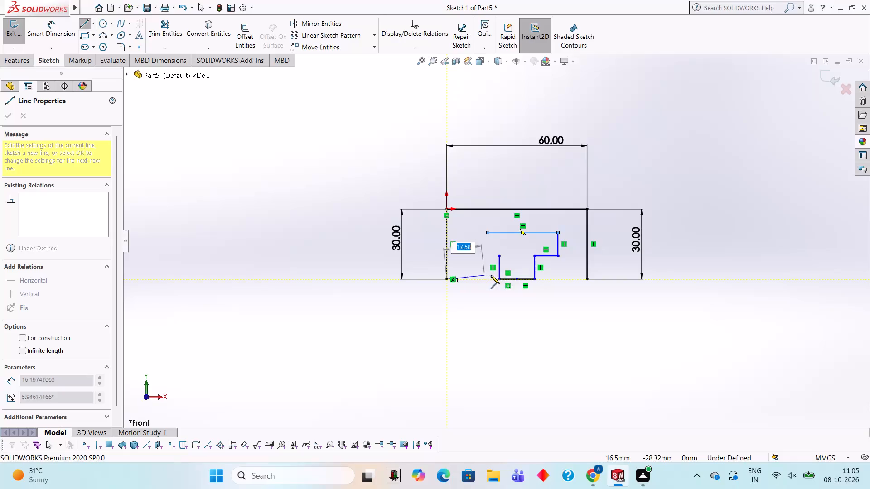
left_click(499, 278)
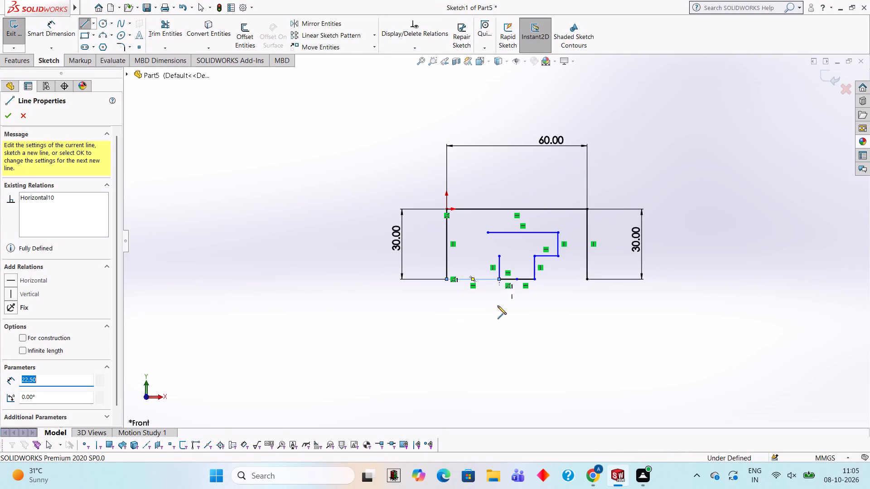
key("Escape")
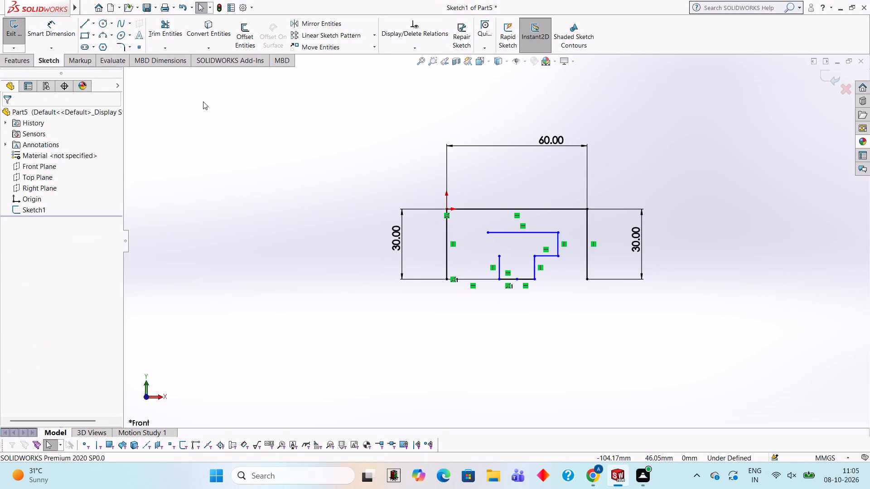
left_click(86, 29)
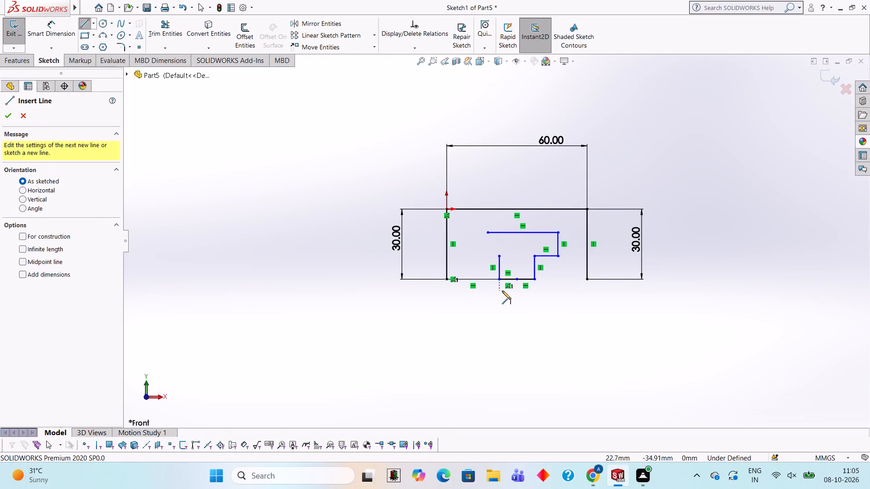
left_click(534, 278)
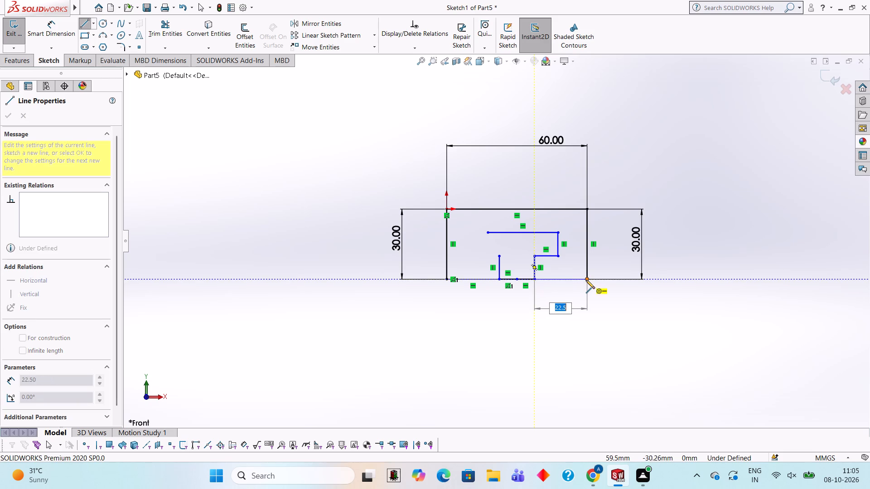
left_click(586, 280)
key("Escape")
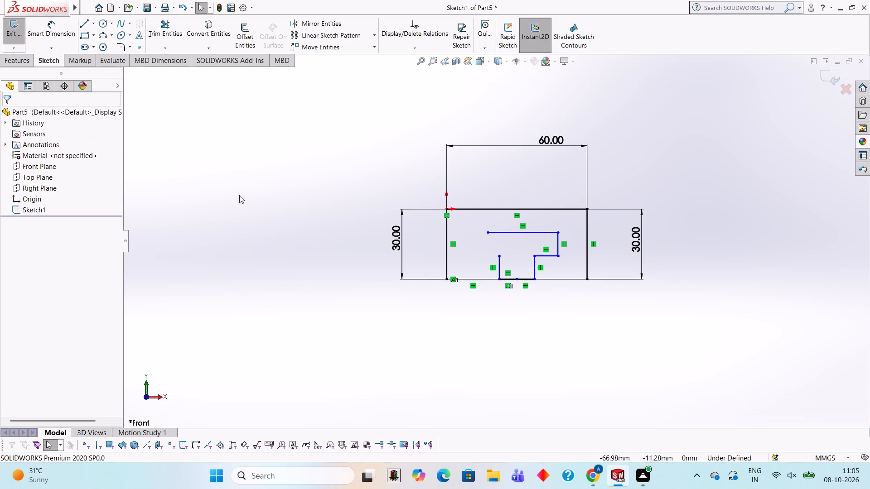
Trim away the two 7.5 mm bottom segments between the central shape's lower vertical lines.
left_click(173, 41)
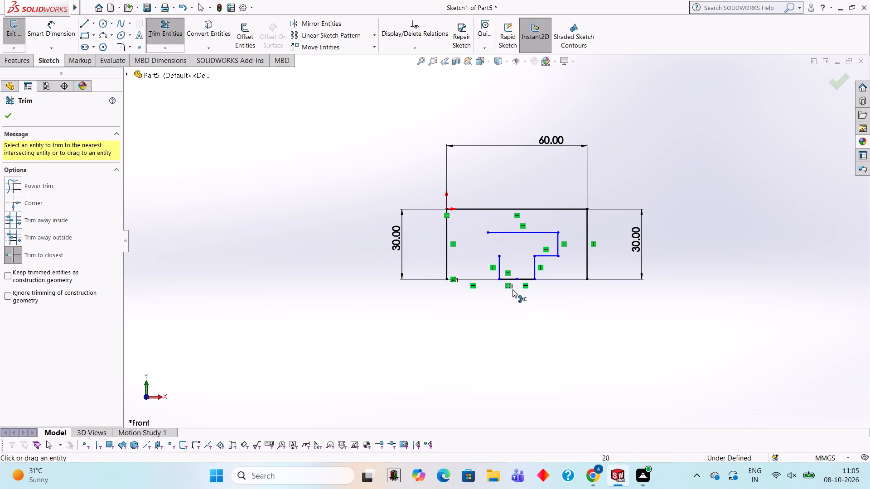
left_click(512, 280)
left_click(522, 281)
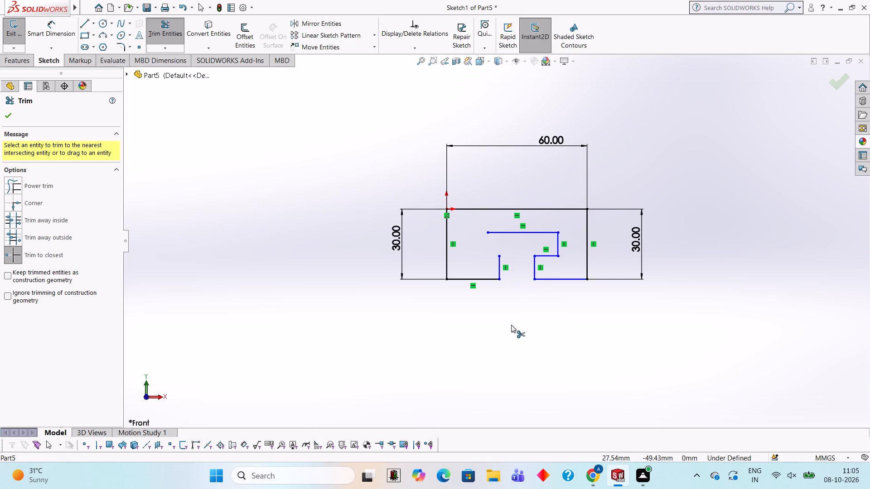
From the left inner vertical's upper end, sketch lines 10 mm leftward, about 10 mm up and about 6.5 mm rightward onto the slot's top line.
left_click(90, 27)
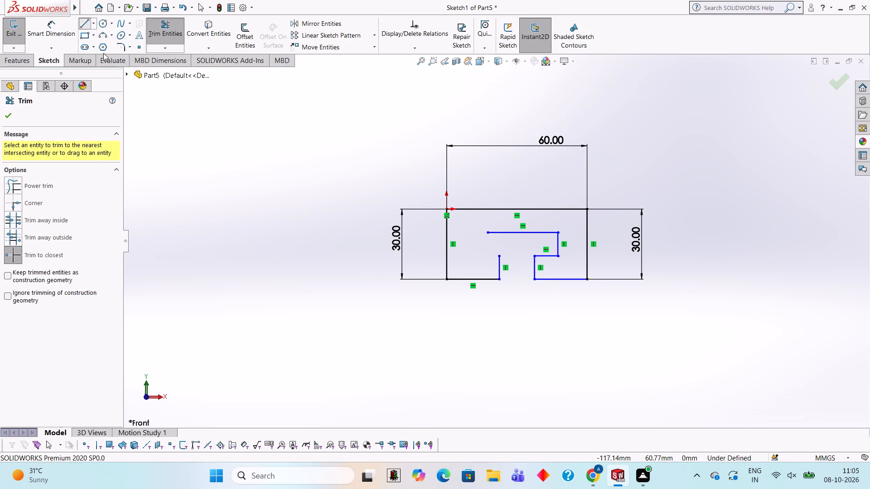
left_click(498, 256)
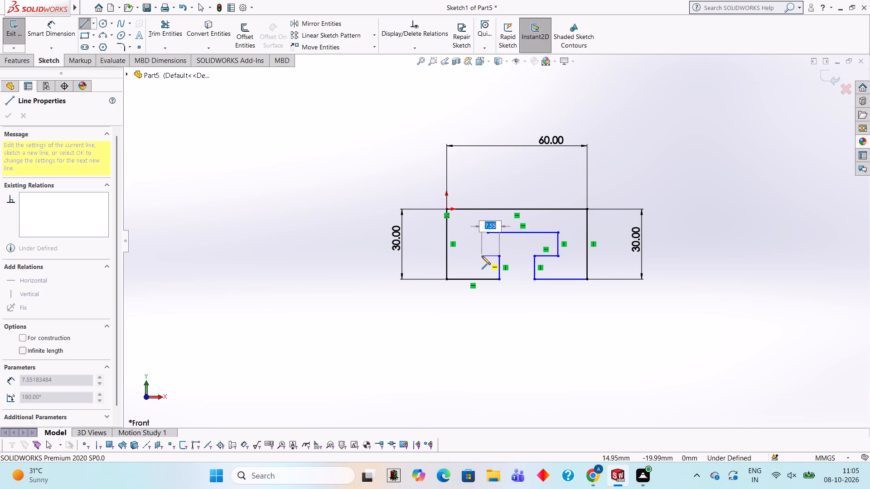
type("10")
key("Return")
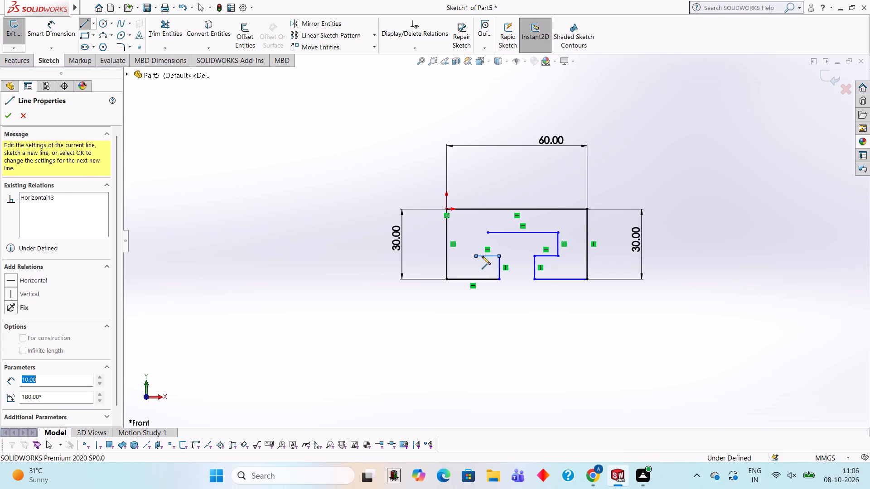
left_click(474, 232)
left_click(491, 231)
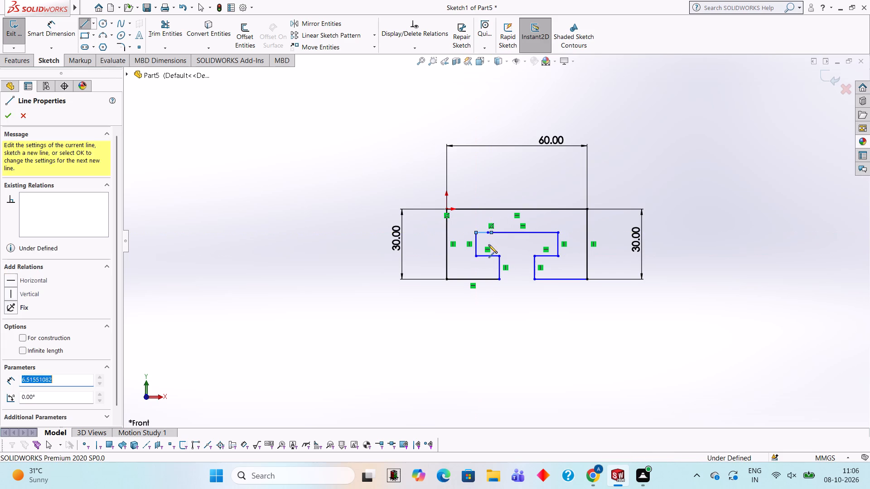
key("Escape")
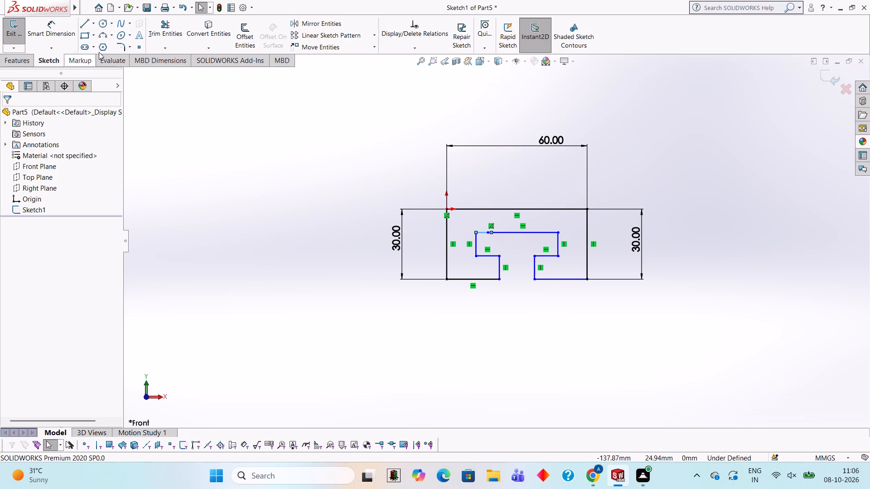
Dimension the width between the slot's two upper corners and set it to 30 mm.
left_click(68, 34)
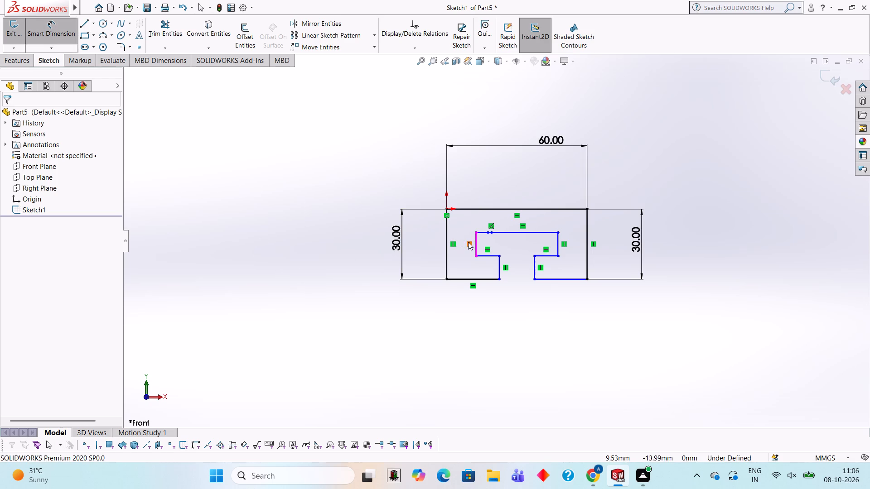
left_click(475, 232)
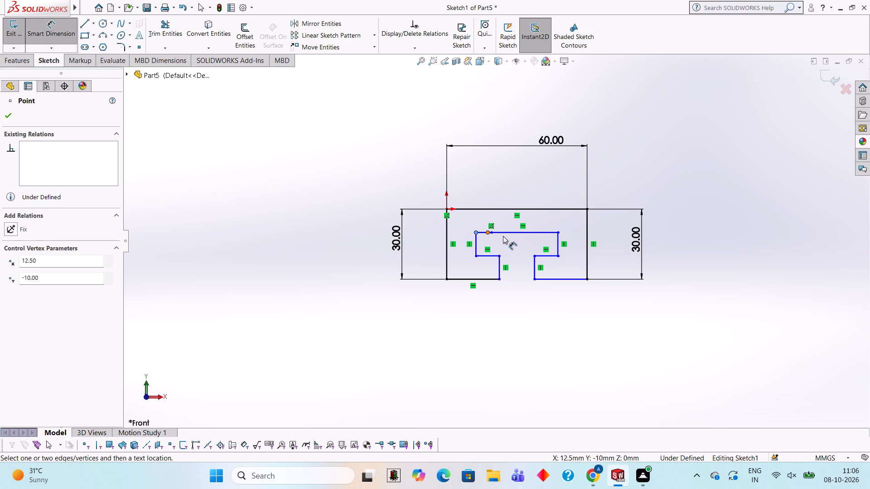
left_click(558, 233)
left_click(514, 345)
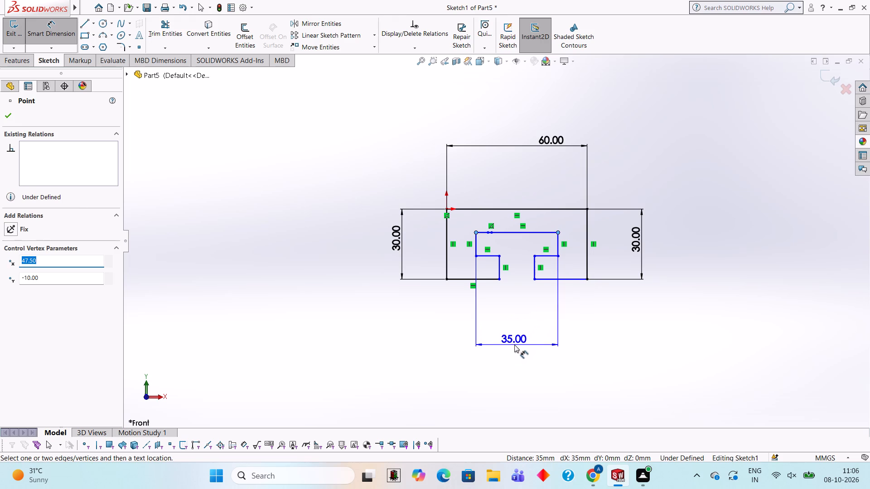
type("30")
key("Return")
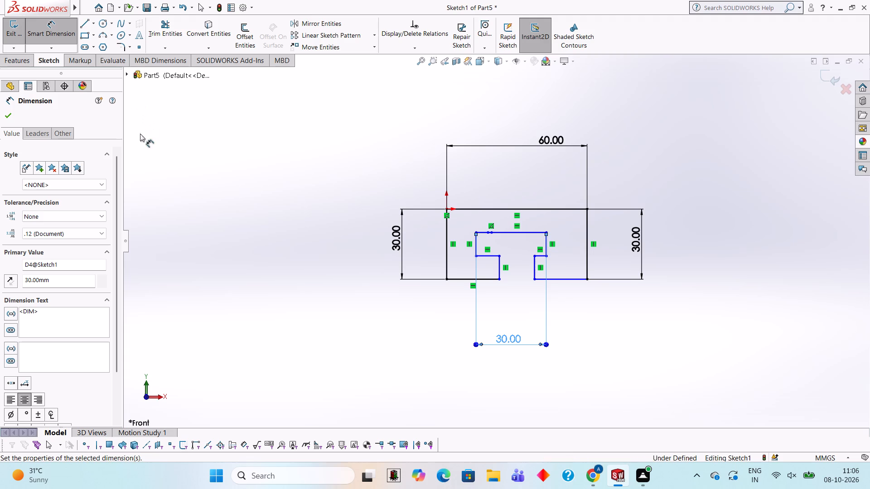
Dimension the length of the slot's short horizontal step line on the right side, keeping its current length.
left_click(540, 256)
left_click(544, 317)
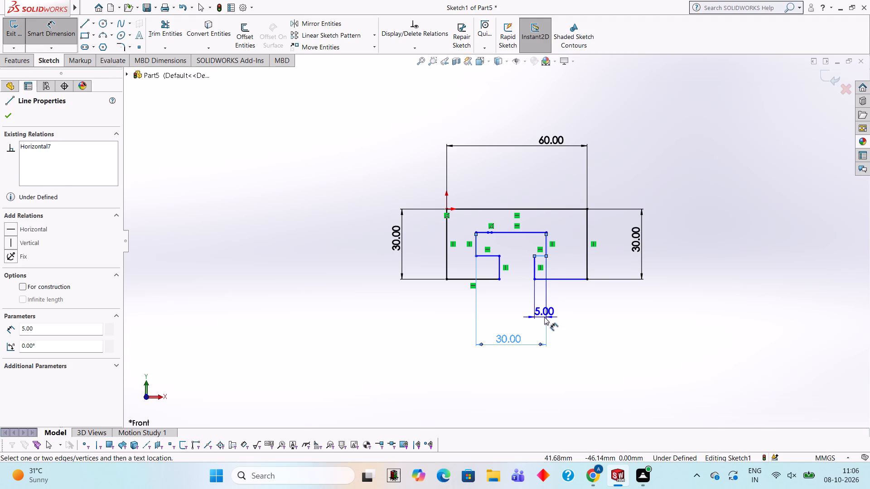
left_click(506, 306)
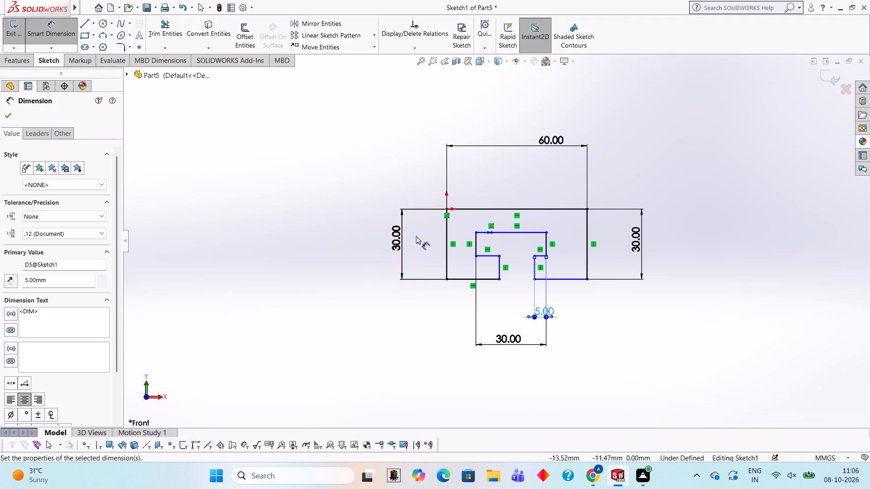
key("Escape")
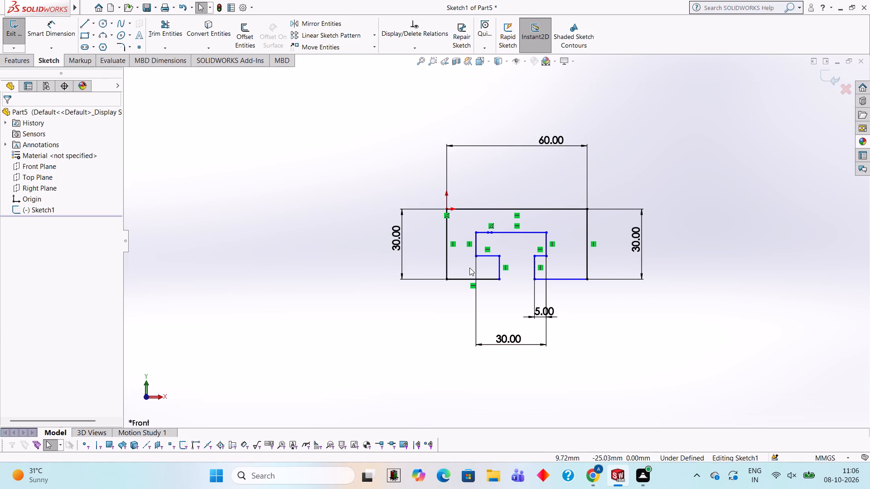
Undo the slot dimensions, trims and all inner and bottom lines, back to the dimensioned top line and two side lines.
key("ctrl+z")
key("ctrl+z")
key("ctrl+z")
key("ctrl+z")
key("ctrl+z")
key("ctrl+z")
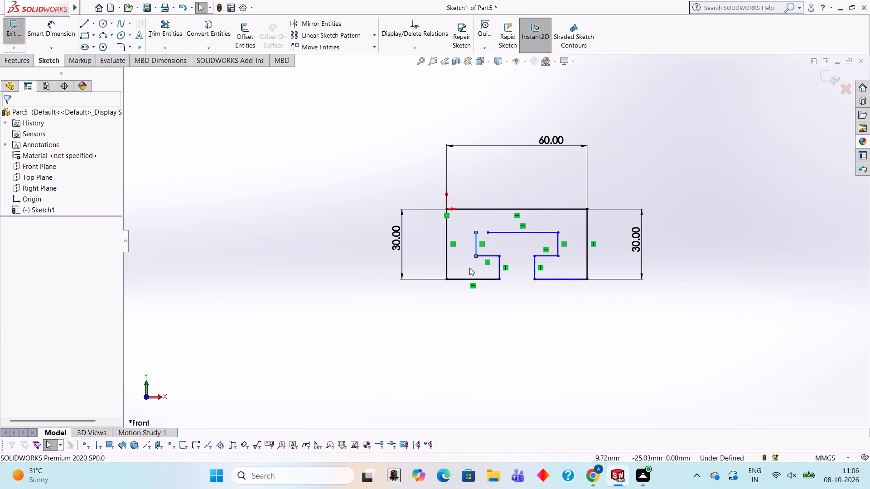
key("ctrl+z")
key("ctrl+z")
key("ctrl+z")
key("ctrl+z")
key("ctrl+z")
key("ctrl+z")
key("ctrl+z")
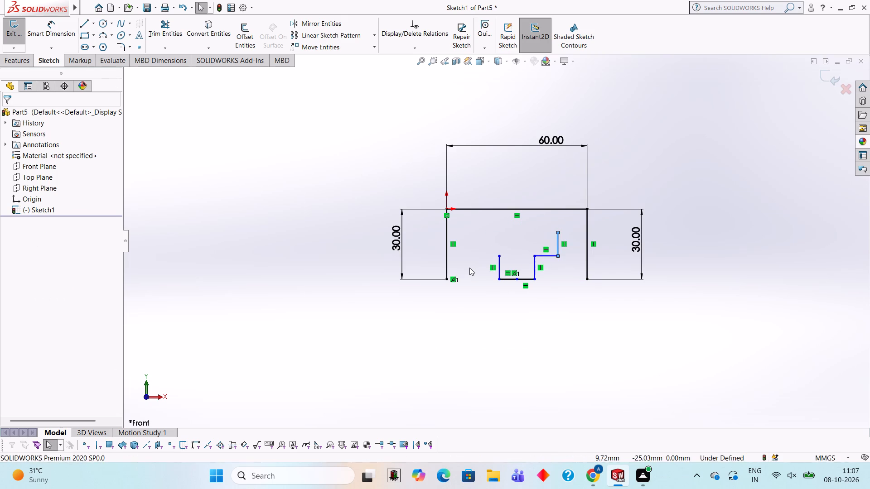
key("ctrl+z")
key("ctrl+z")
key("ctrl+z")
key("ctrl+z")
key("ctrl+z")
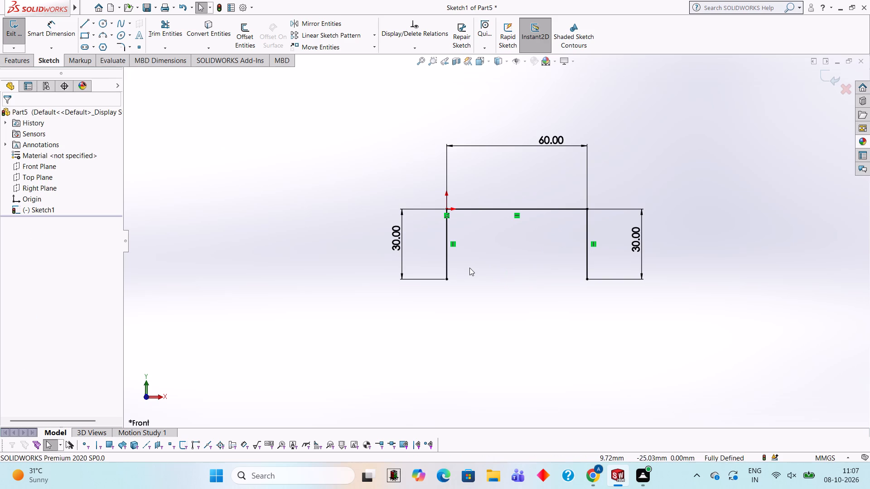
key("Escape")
Sketch a 10 mm vertical line downward from the midpoint of the 60 mm top line.
left_click(86, 29)
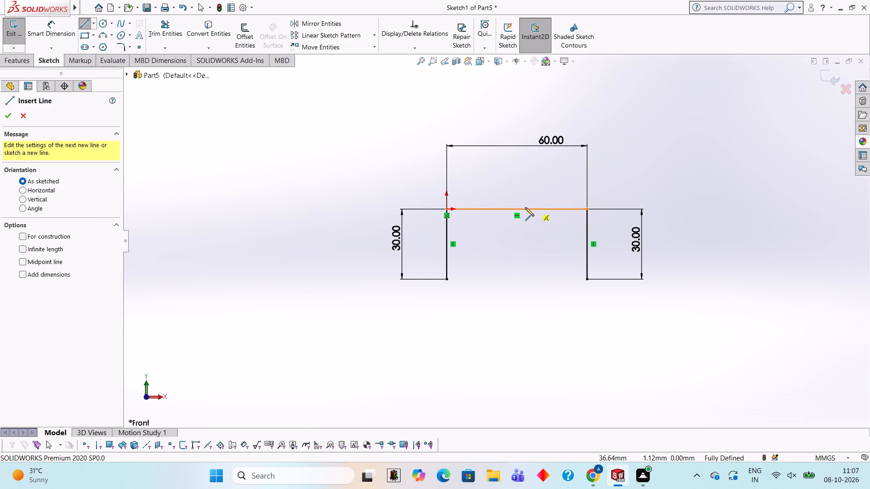
left_click(515, 209)
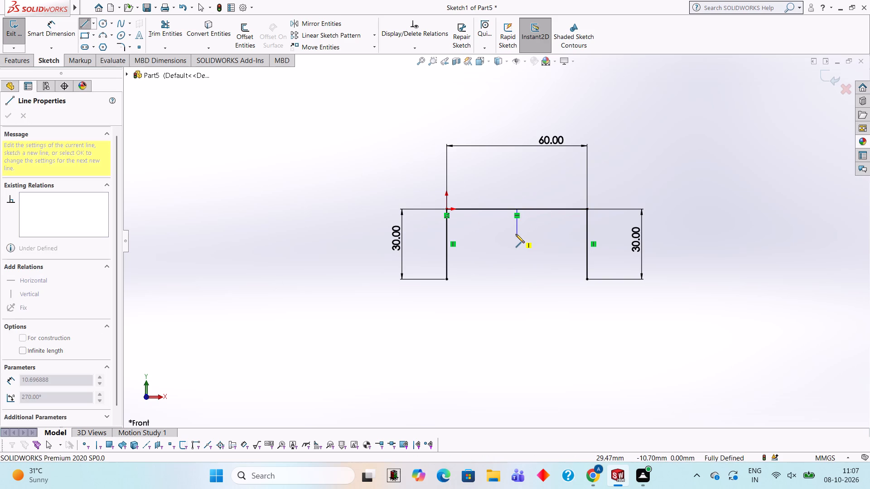
type("10")
key("Return")
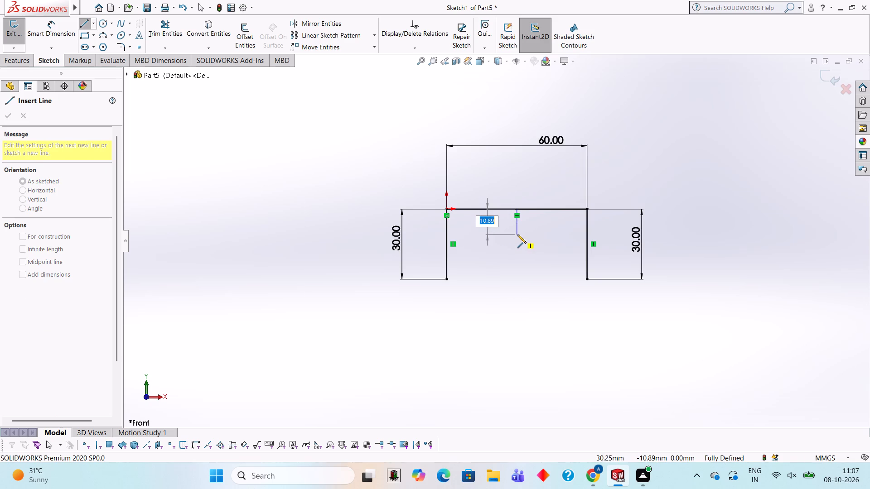
type("10")
key("Return")
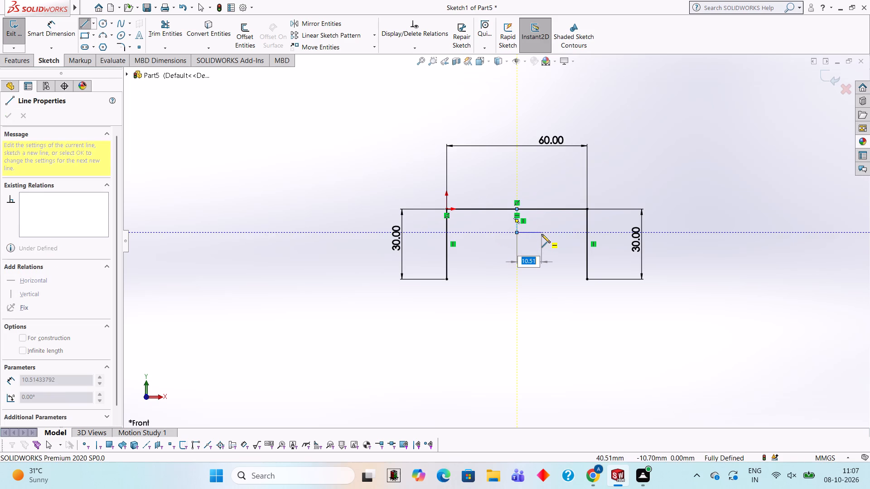
Form the slot top with a 15 mm rightward line and a 30 mm line back leftward, continuing with a 10 mm line down.
type("15")
key("Return")
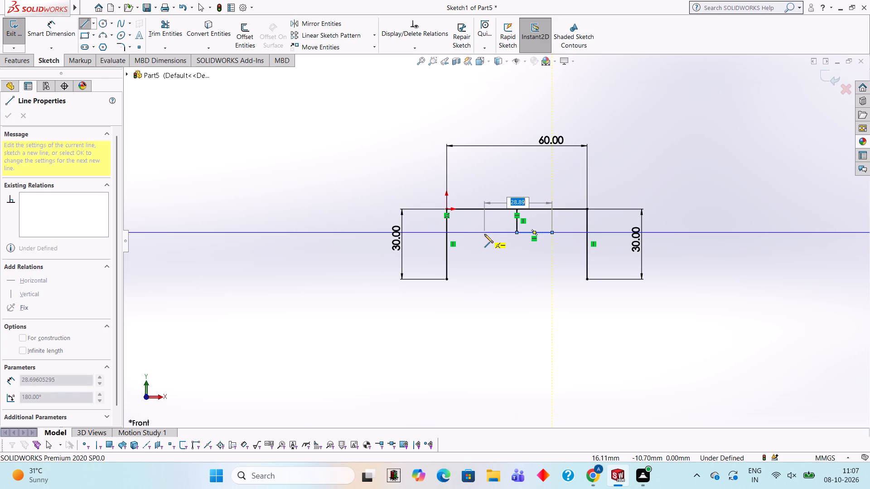
type("30")
key("Return")
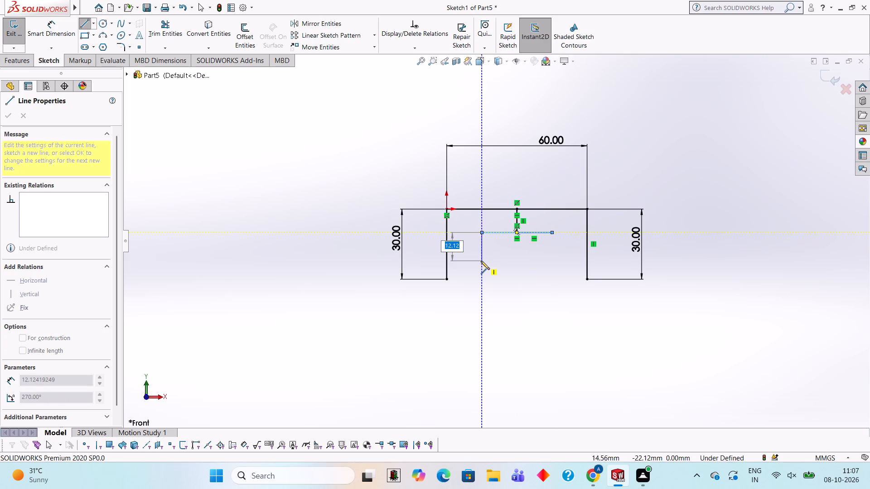
type("10")
key("Return")
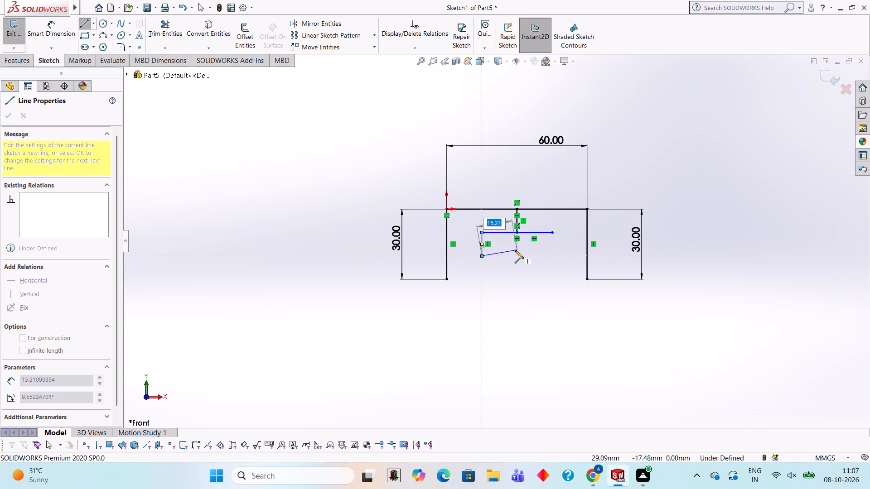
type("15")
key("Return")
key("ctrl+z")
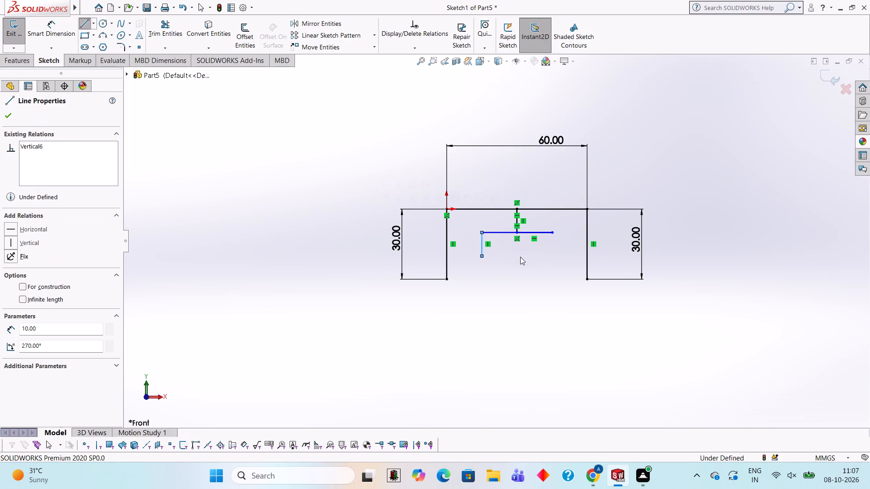
Sketch a 10 mm vertical line downward from the right end of the slot's top line.
left_click(87, 19)
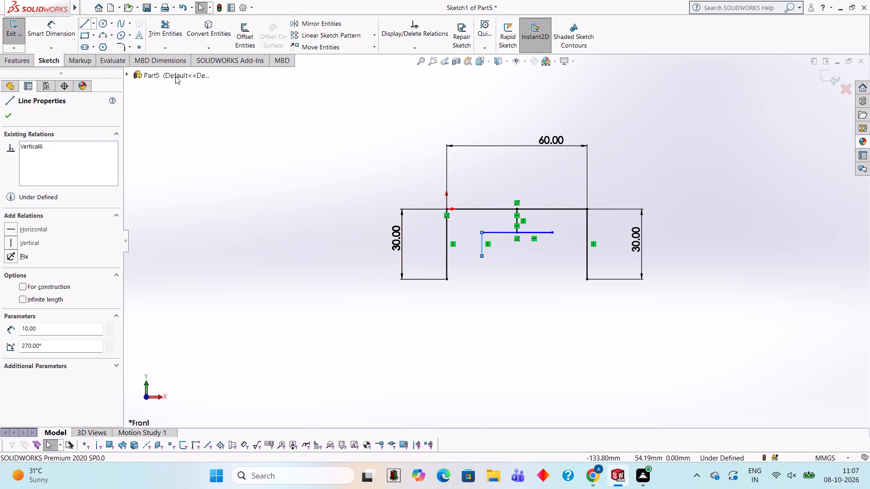
left_click(551, 232)
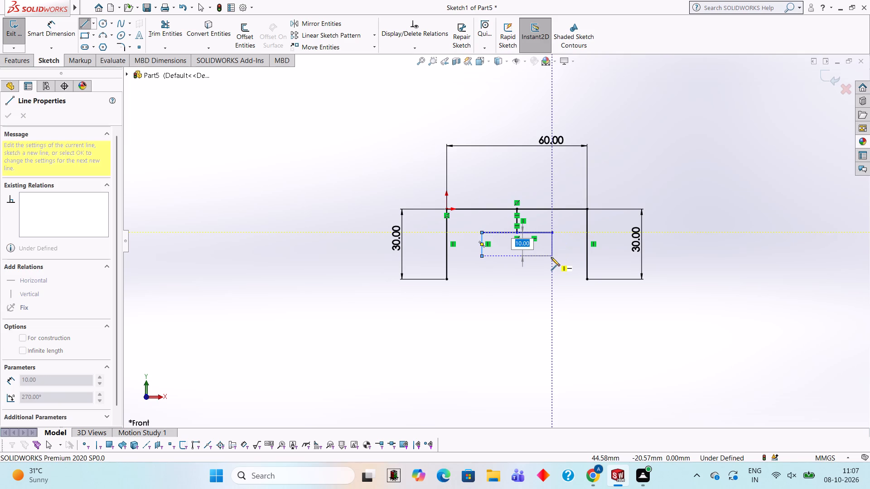
type("10")
key("Return")
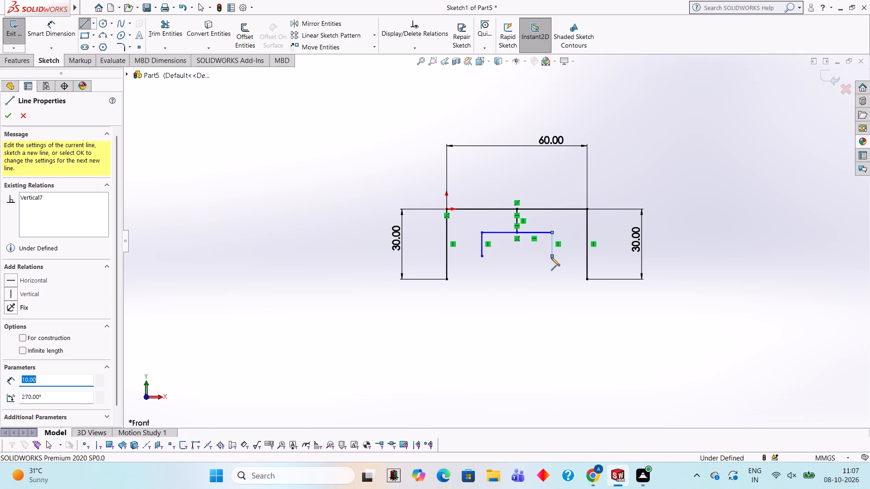
key("Escape")
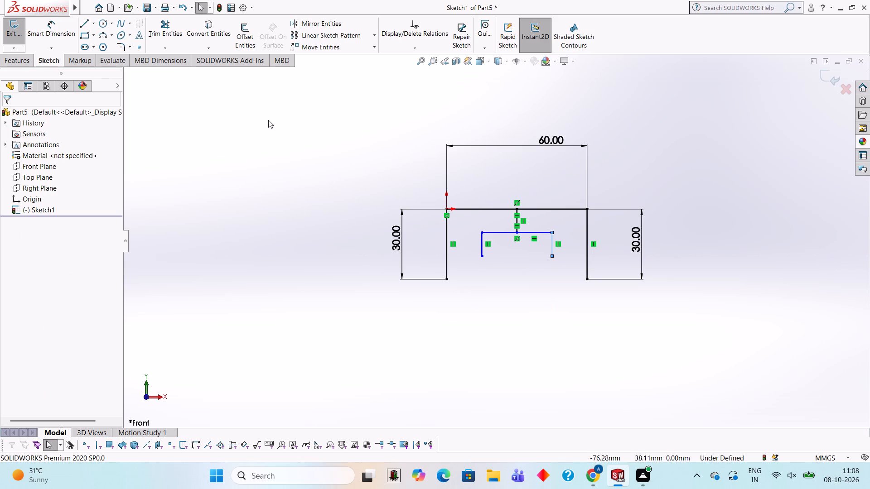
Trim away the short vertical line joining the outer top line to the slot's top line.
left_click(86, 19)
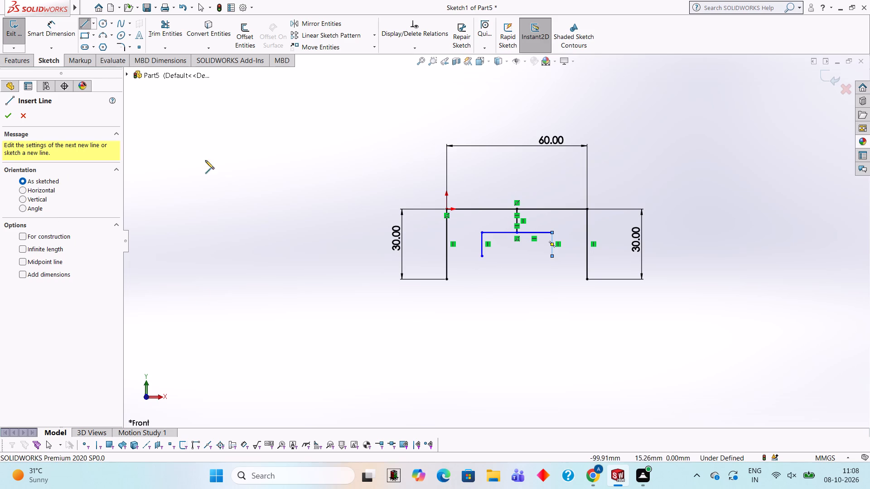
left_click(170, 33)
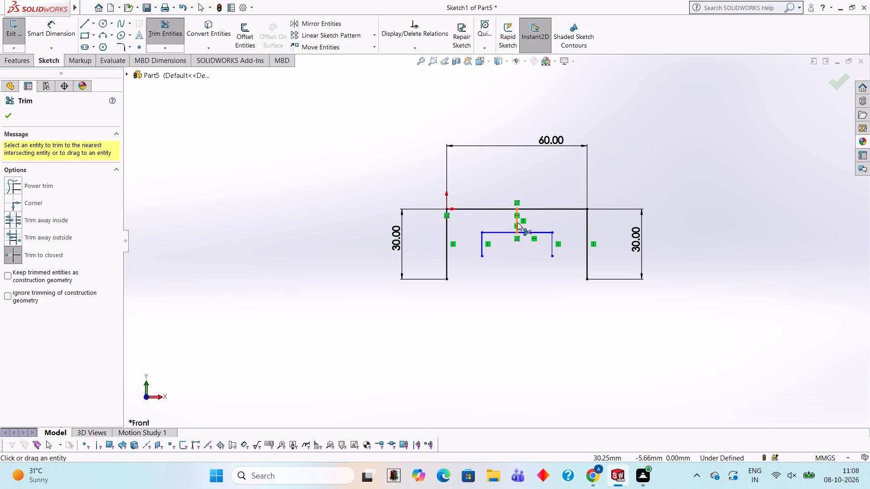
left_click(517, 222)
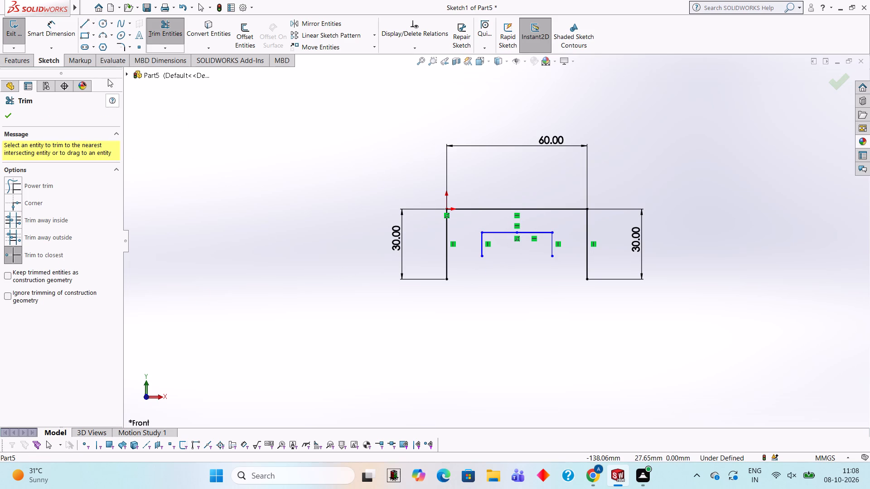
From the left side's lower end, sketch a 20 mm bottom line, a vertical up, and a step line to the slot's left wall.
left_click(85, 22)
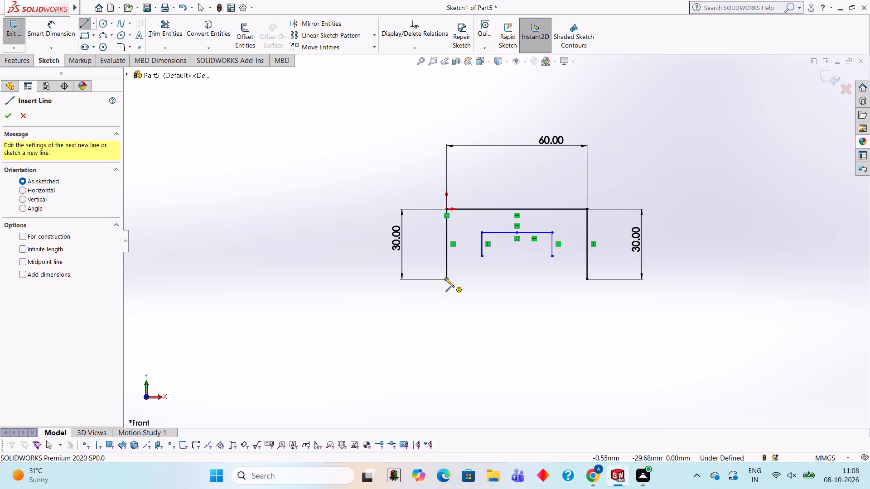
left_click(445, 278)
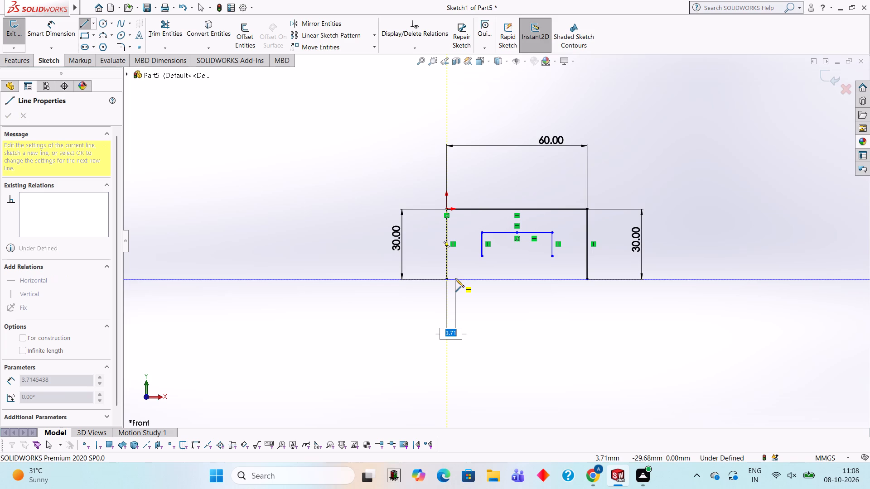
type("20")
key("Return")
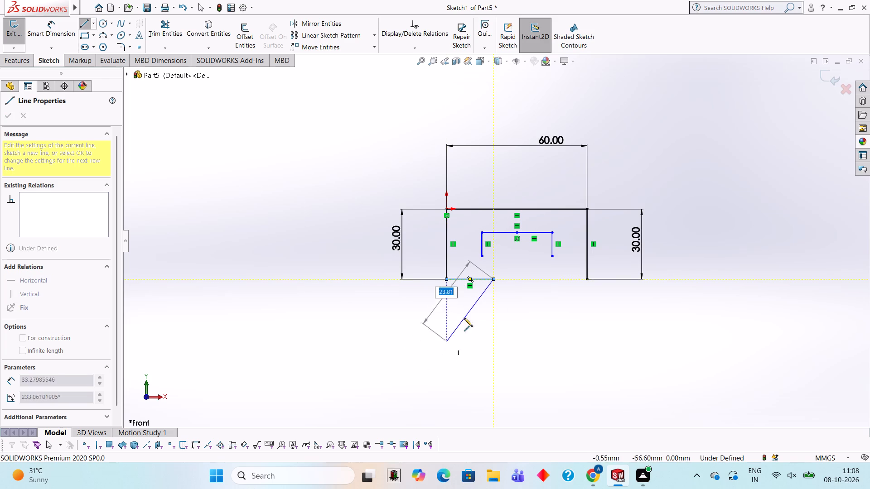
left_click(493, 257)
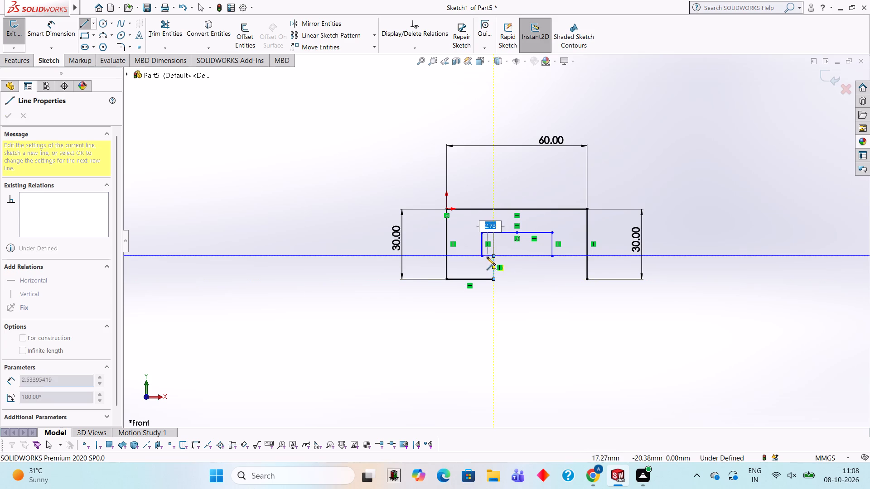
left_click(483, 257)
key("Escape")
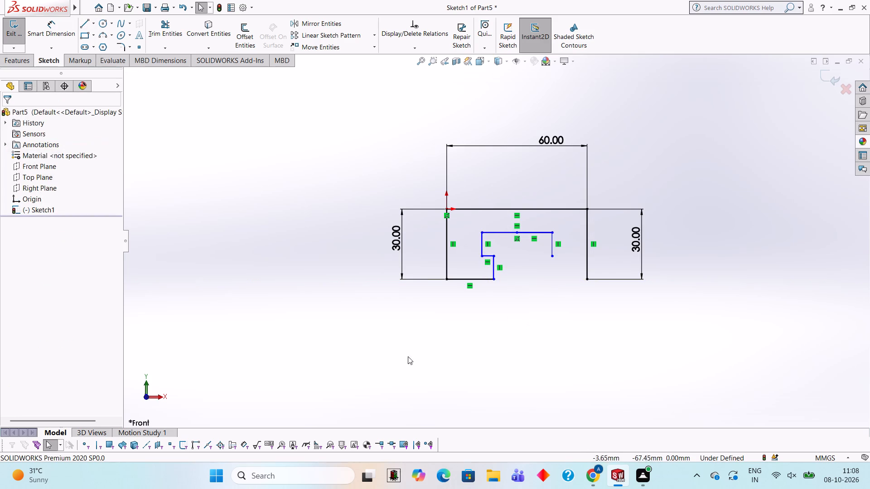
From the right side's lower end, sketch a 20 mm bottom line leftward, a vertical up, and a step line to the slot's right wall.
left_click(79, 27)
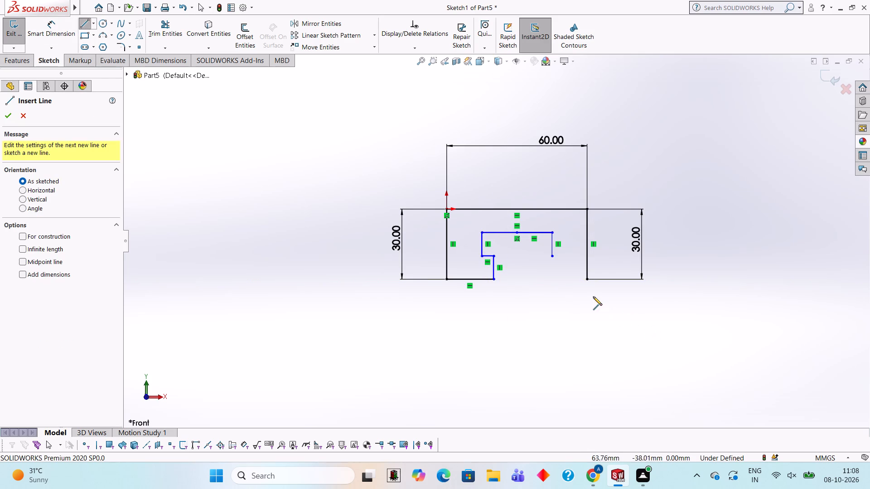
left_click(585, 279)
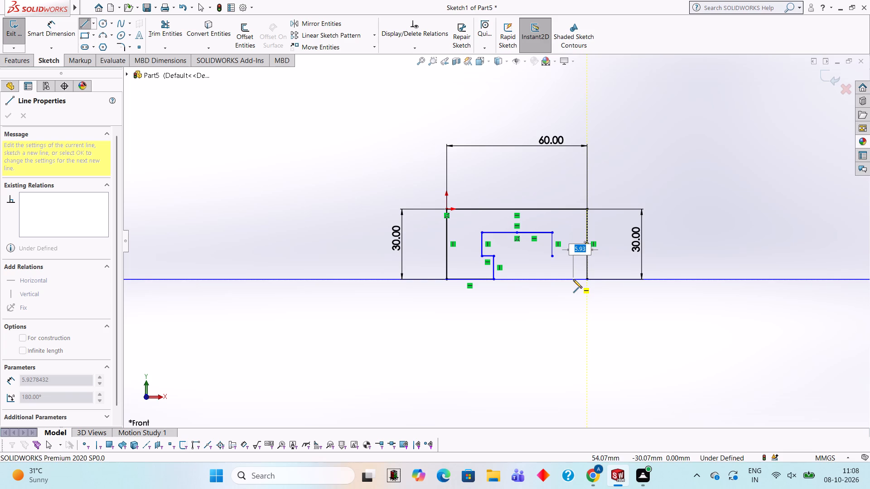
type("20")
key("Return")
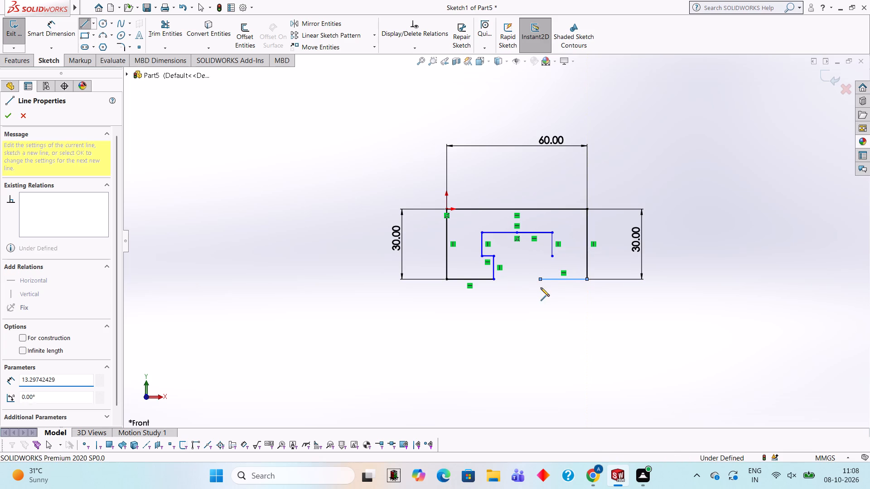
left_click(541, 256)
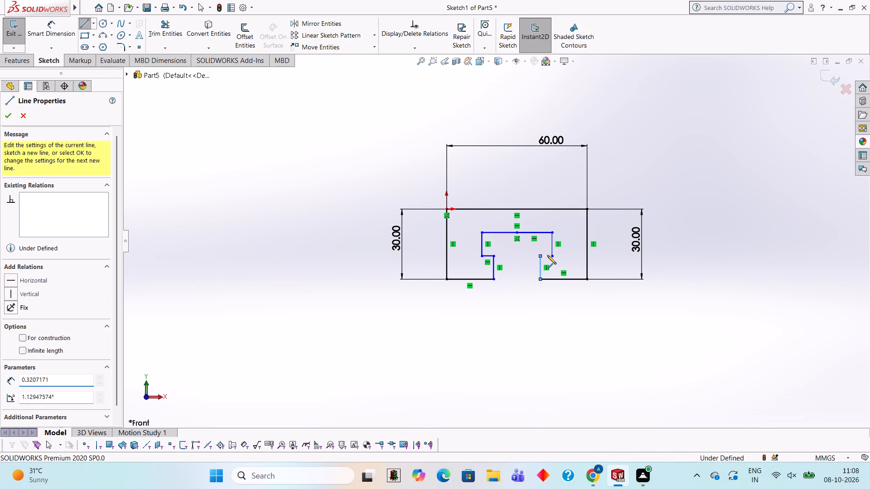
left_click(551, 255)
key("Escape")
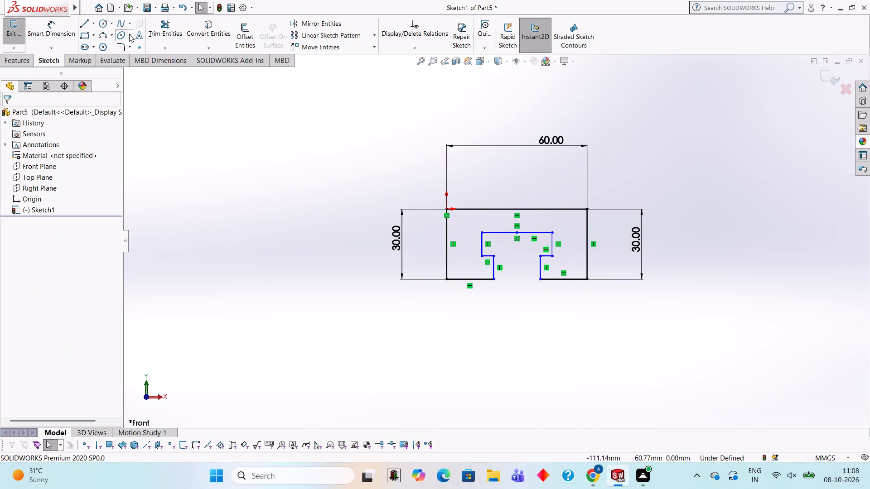
Check the slot opening's width between its two lower corners with a preview dimension.
left_click(73, 37)
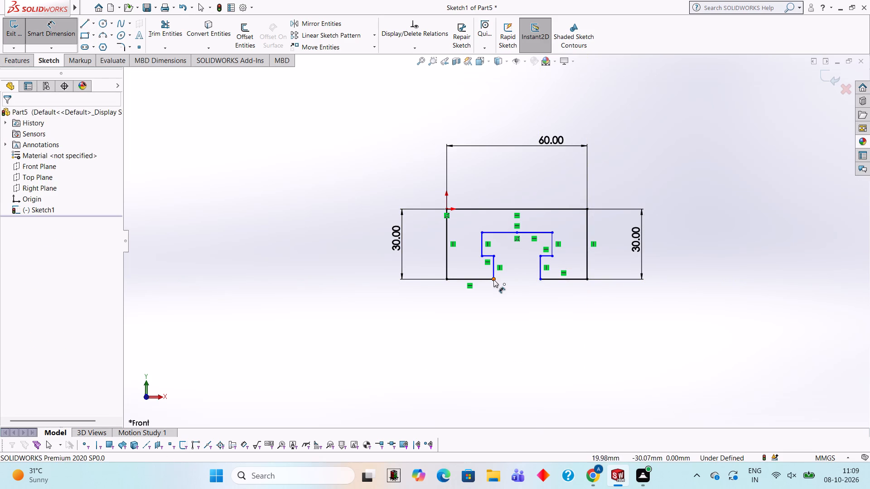
left_click(493, 280)
left_click(540, 278)
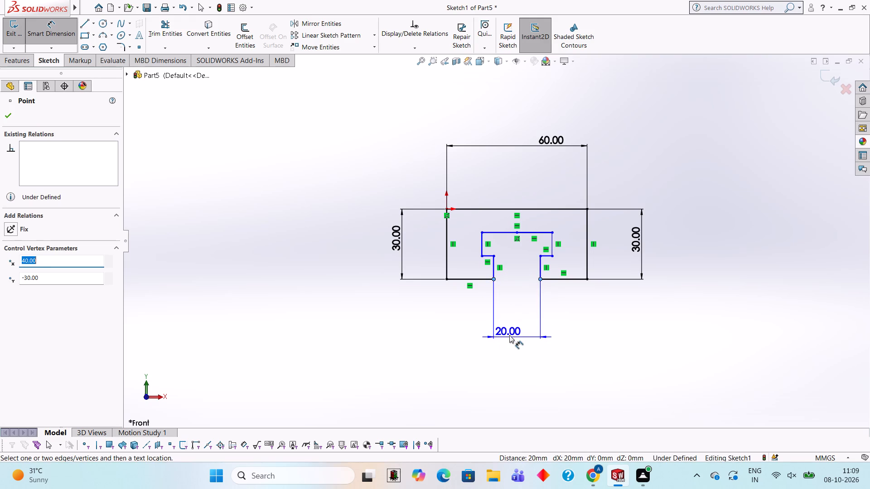
key("Escape")
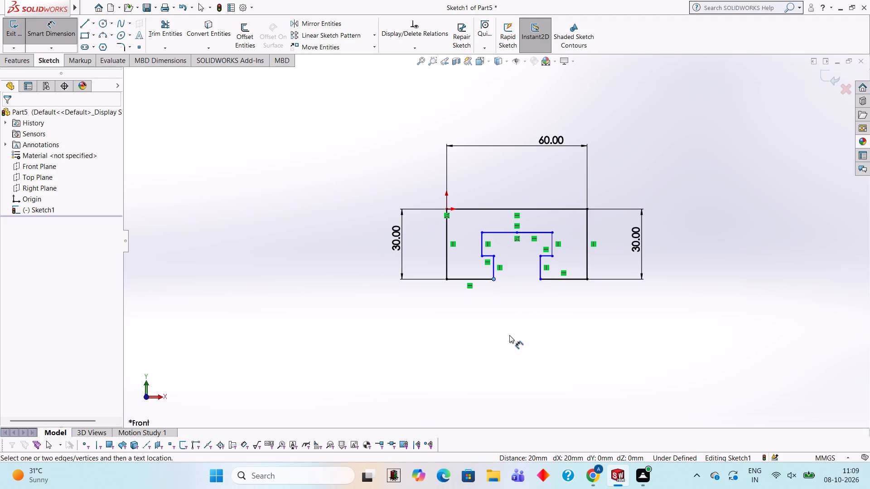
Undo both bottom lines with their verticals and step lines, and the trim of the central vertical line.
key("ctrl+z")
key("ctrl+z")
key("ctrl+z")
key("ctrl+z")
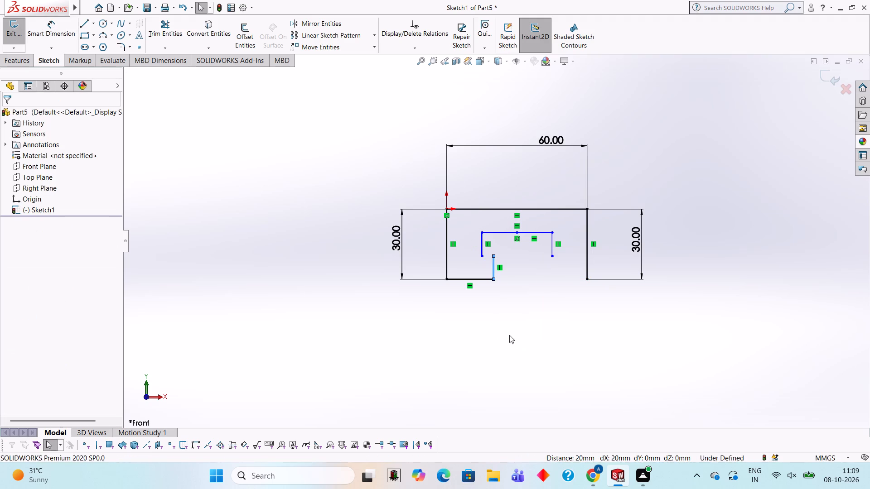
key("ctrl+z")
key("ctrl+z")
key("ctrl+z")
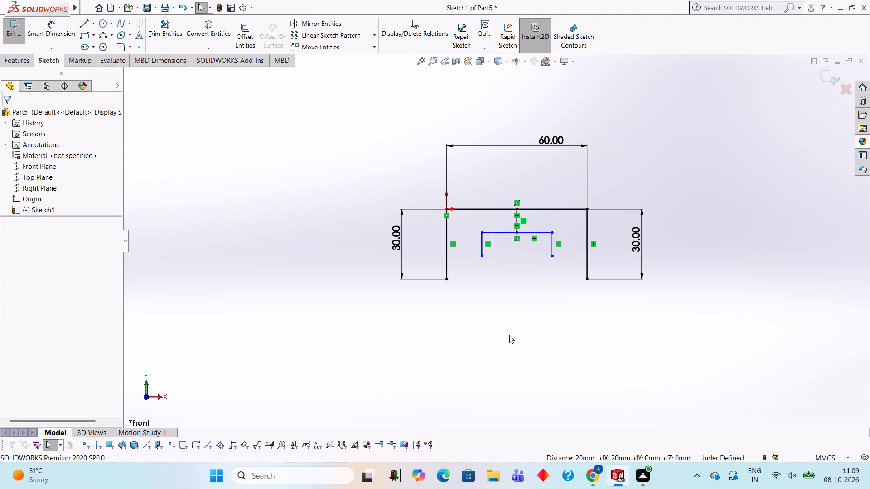
Sketch a 25 mm horizontal bottom line rightward from the lower end of the profile's left side.
left_click(86, 19)
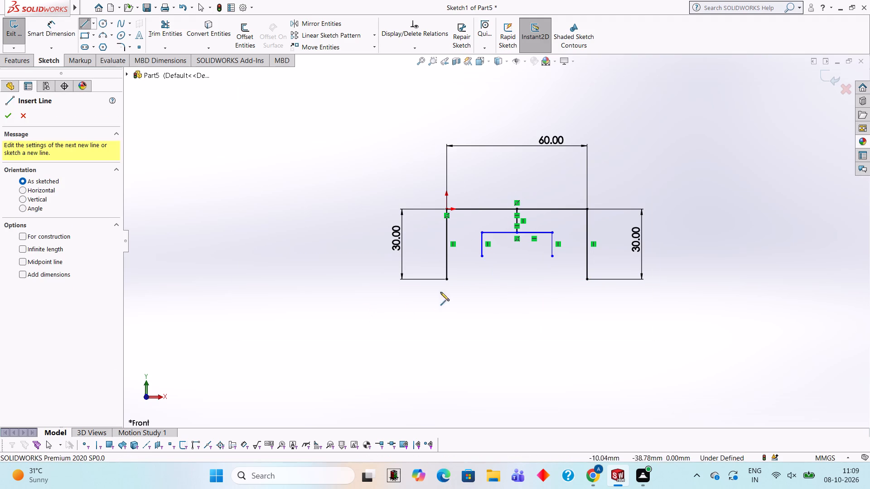
left_click(445, 279)
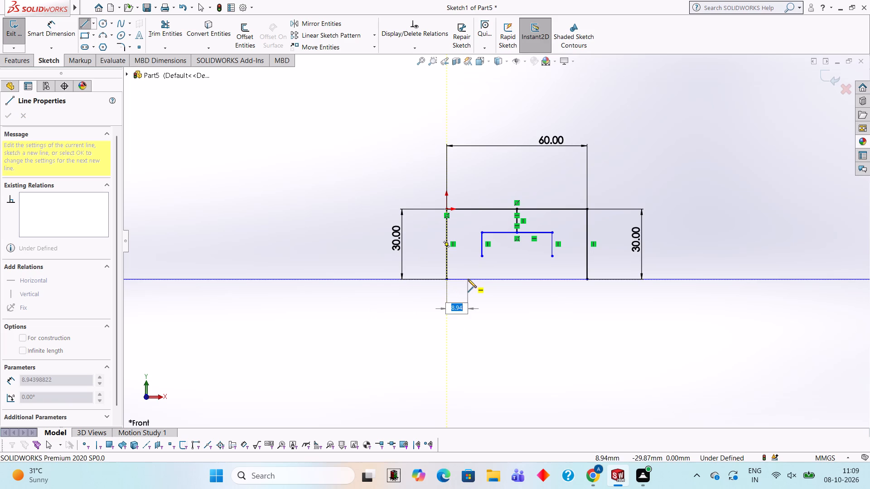
type("25")
key("Return")
key("Escape")
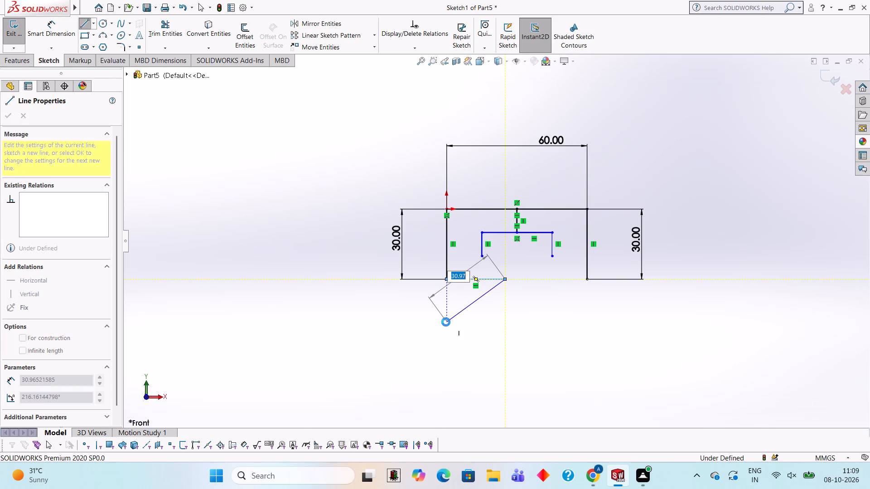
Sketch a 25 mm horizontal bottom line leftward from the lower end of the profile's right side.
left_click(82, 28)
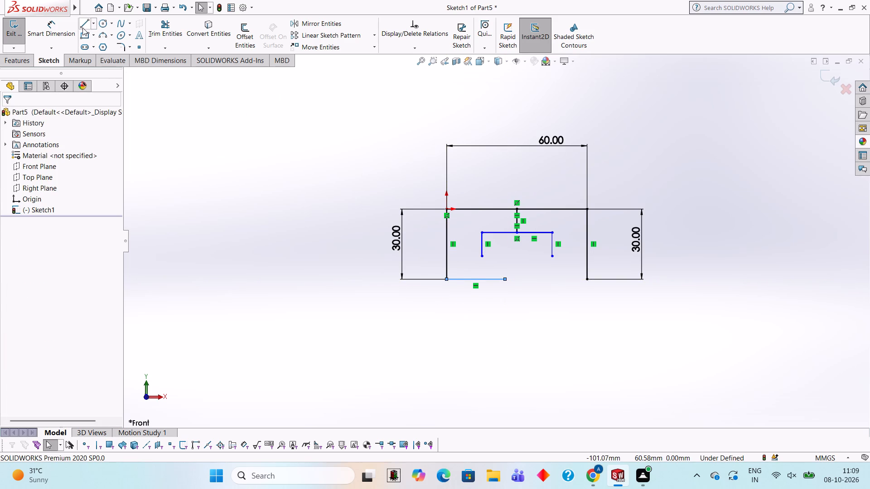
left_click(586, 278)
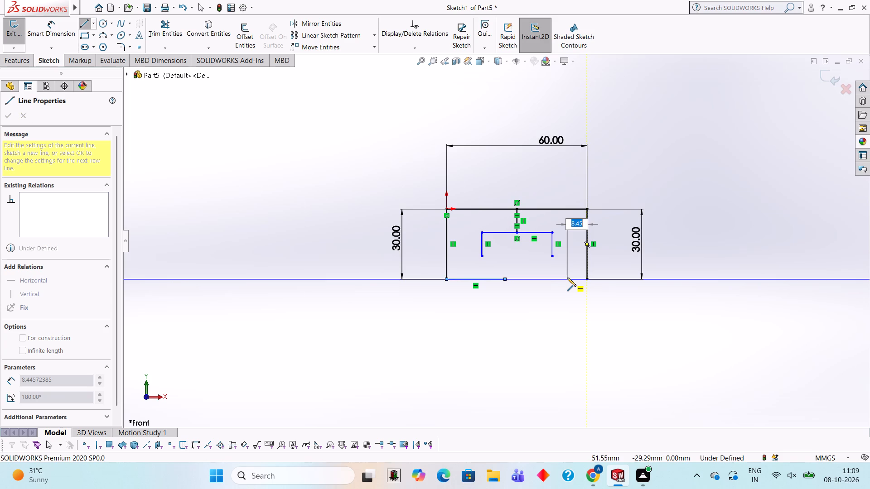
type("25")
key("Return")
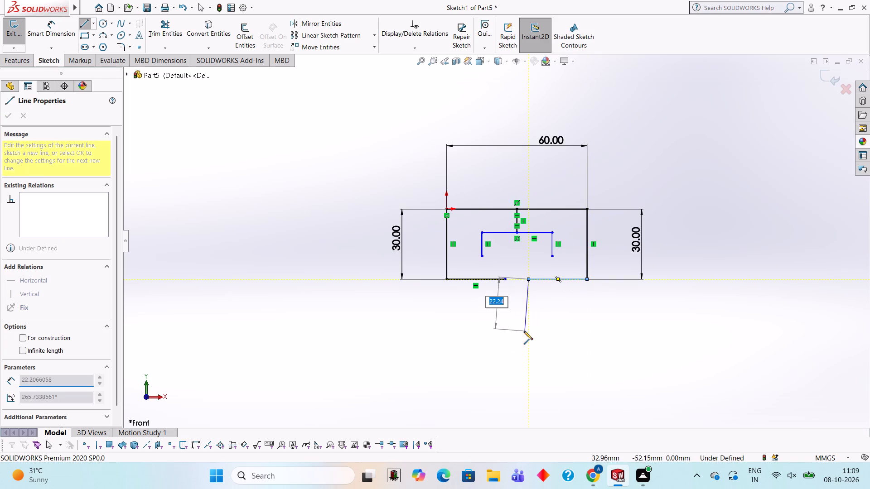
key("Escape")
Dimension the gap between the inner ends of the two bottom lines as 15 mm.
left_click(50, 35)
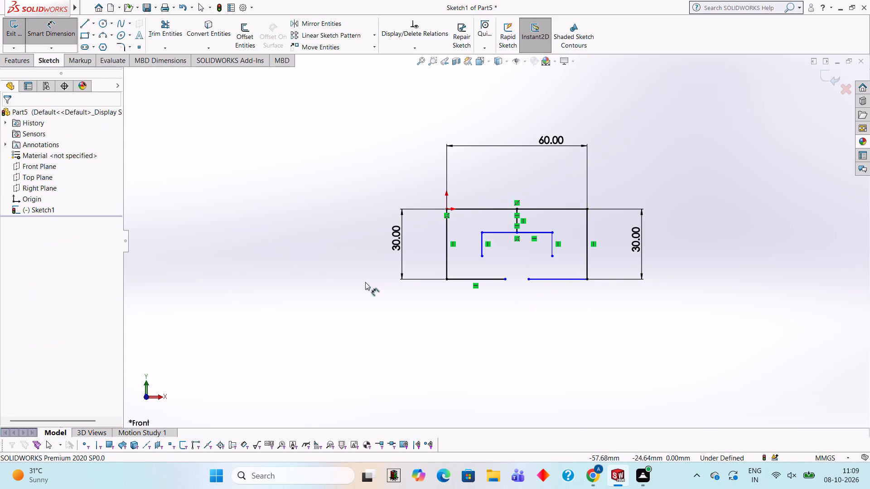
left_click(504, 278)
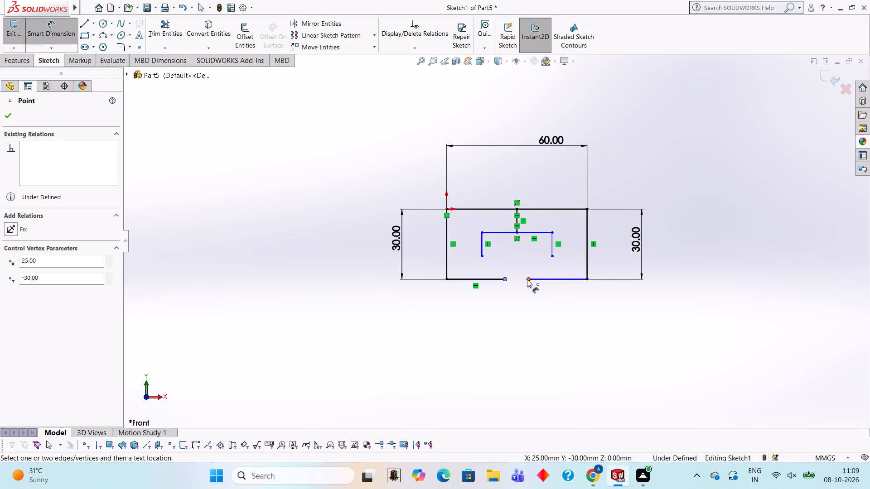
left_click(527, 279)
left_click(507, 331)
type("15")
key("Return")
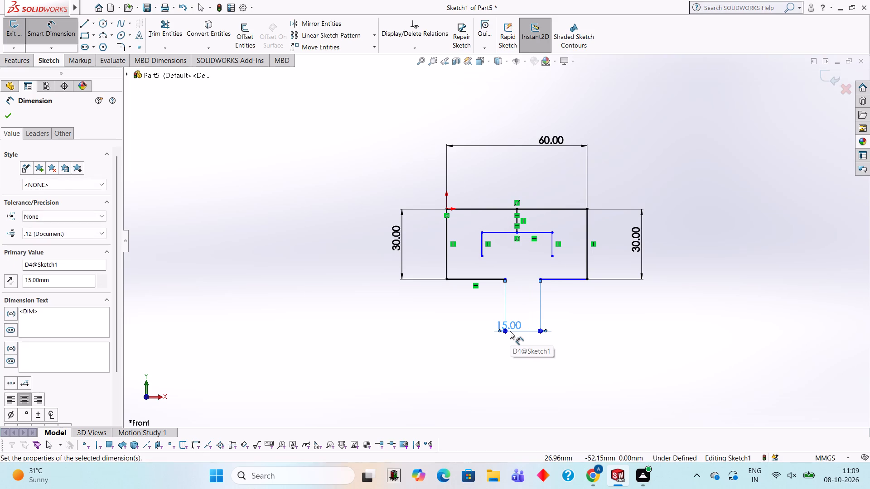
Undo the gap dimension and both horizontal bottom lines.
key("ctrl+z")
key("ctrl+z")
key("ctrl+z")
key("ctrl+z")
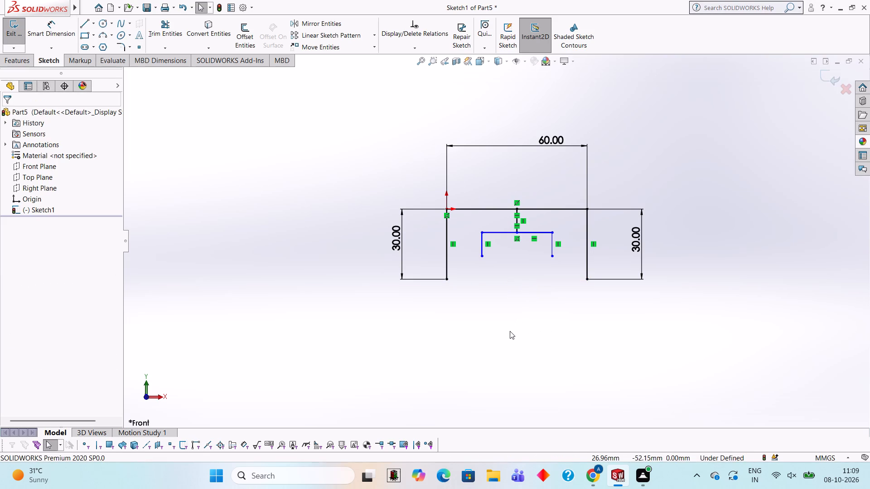
At bottom level below the slot's centre, sketch a 7.5 mm line leftward and a 15 mm line back rightward from its end.
left_click(85, 28)
left_click(517, 278)
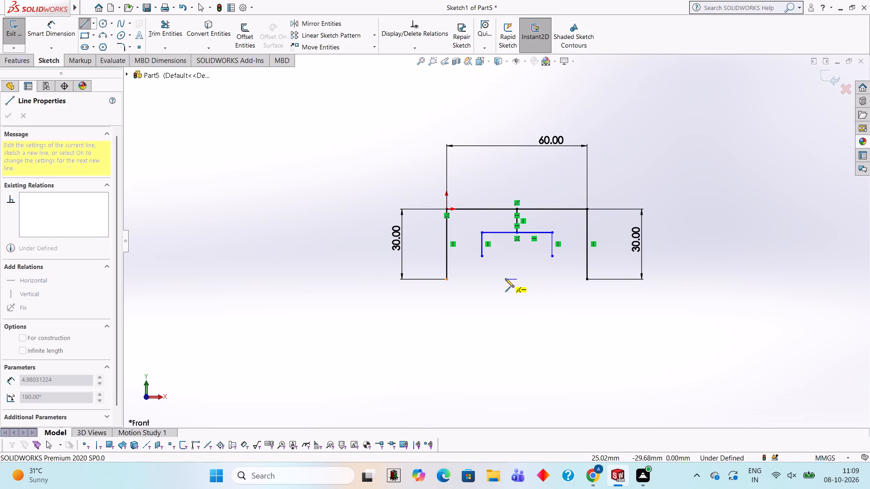
type("15")
type("7.5")
key("Return")
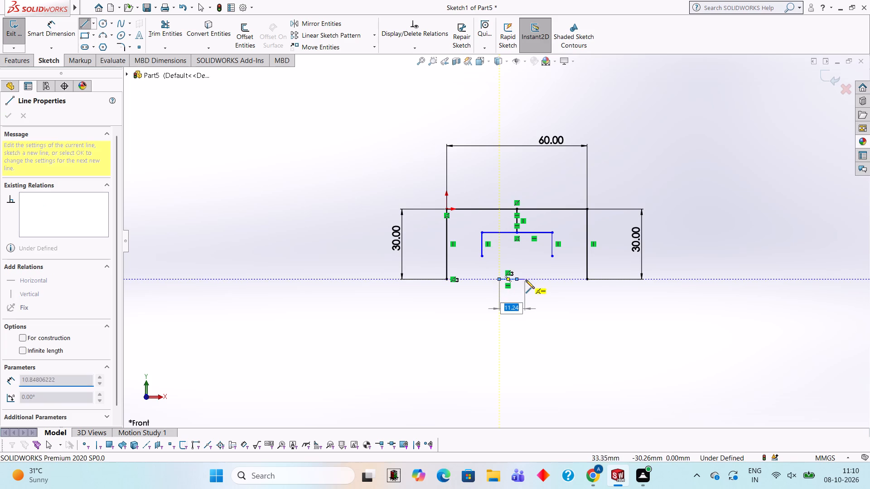
type("15")
key("Return")
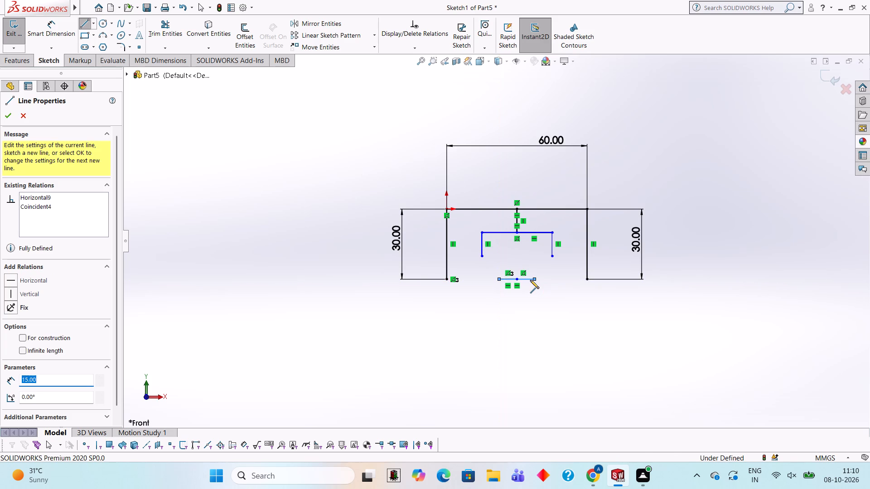
key("Escape")
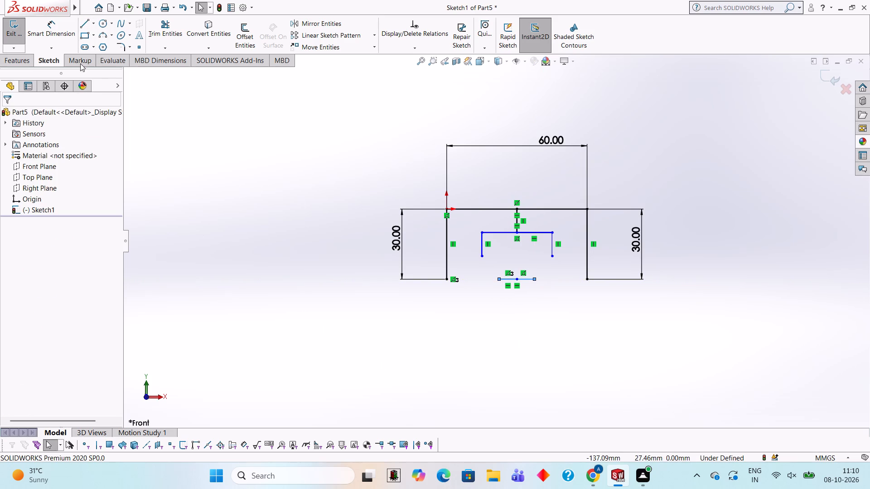
From the 15 mm line's left end, sketch a 10 mm vertical up and a 7.5 mm step line to the slot's left wall.
left_click(81, 24)
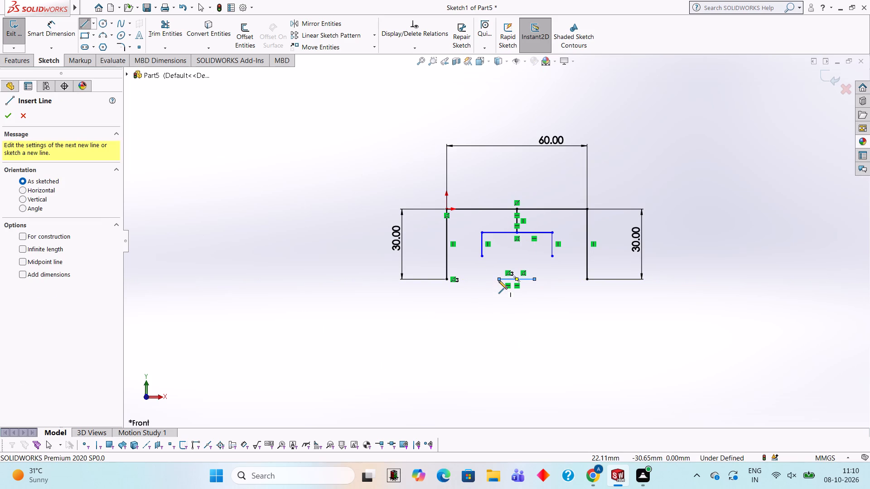
left_click(498, 280)
left_click(501, 256)
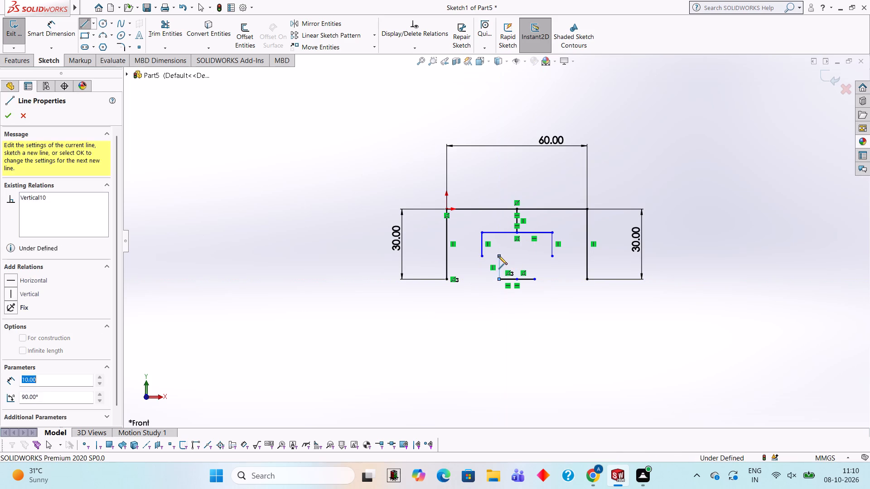
left_click(483, 256)
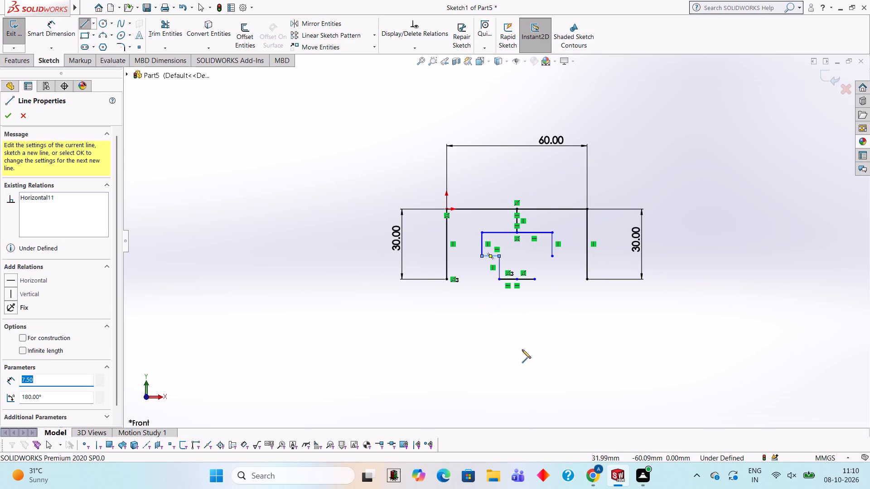
key("Escape")
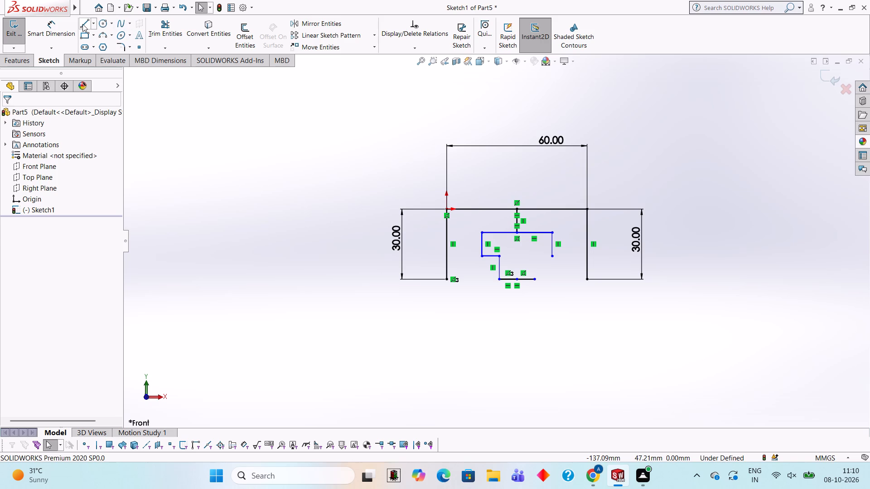
From the 15 mm line's right end, sketch a 10 mm vertical up and a 7.5 mm step line to the slot's right wall.
left_click(82, 24)
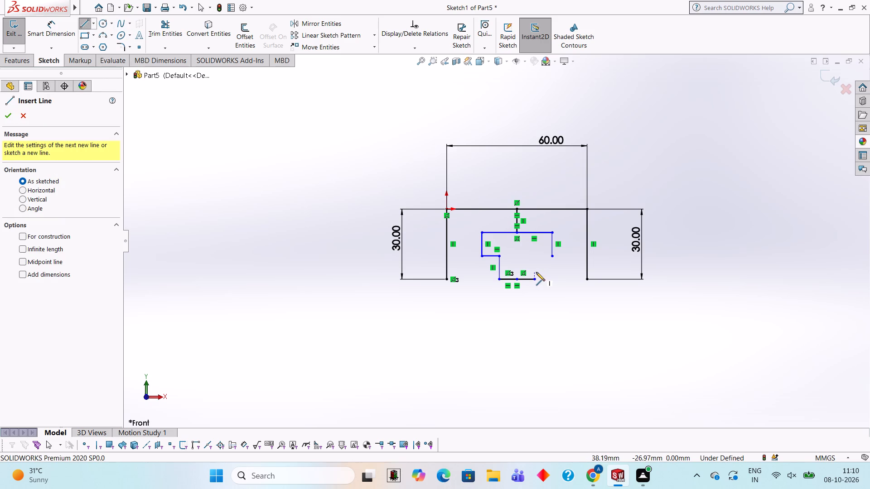
left_click(534, 278)
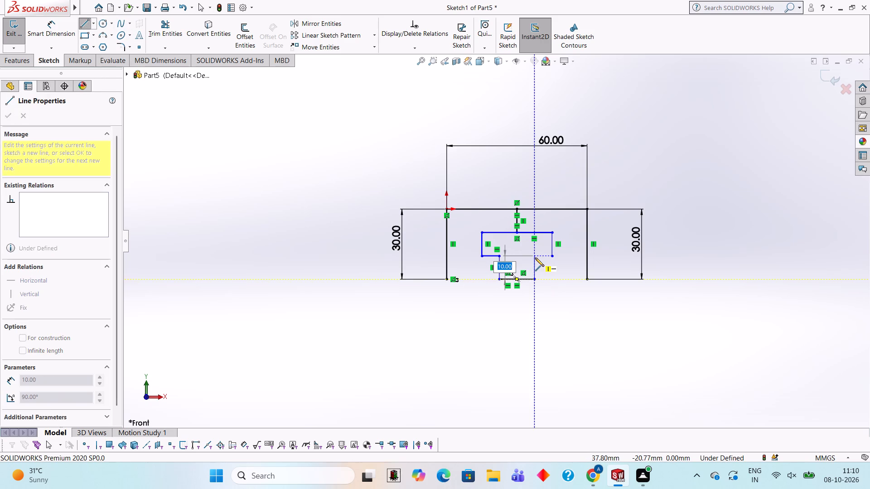
left_click(534, 256)
left_click(551, 256)
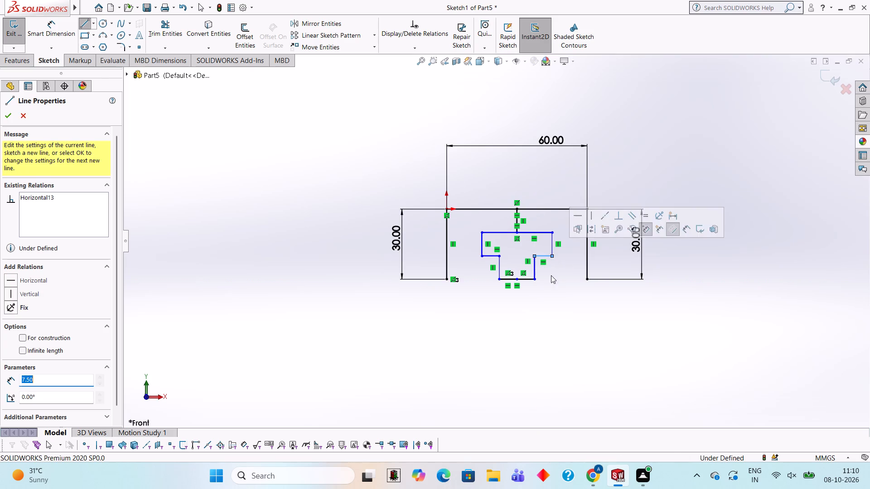
key("Escape")
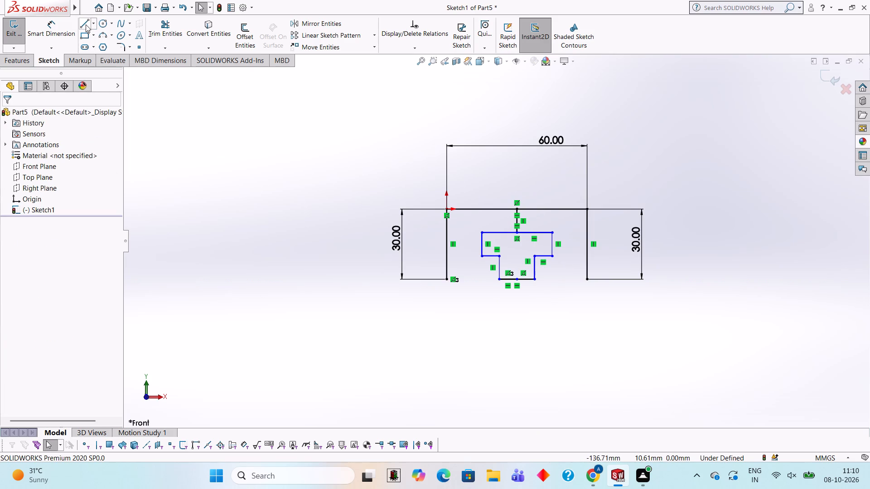
Sketch a 22.5 mm bottom line on each side, joining the profile's lower outer corners to the slot's lower corners.
left_click(86, 24)
left_click(445, 281)
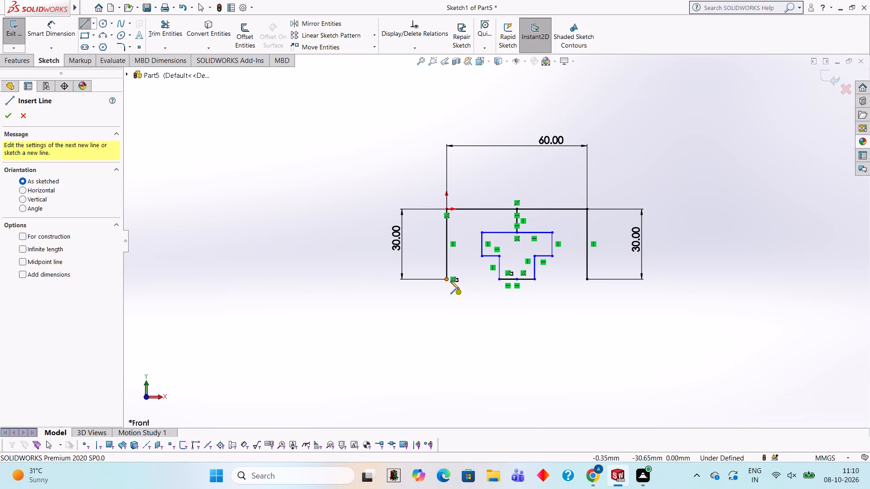
left_click(500, 279)
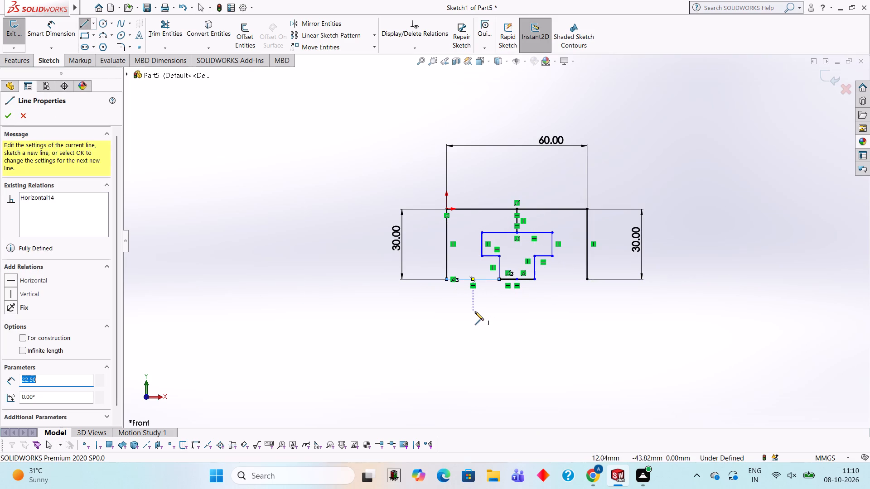
left_click(535, 279)
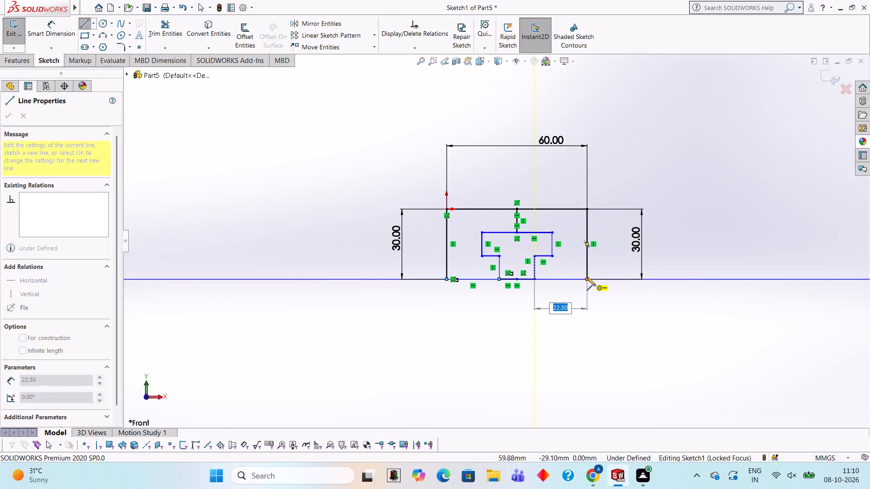
left_click(587, 277)
Trim away the overlapping lines between the slot's two lower corners with Trim to closest.
left_click(171, 25)
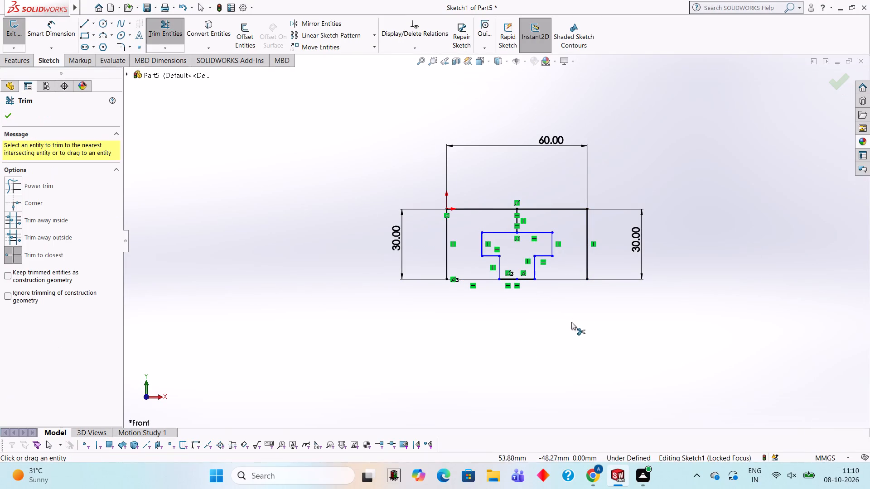
left_click(510, 281)
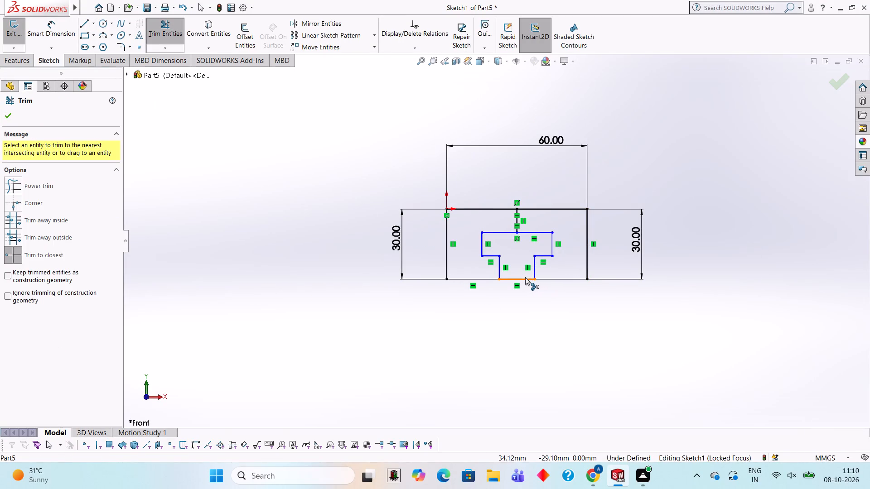
left_click(525, 277)
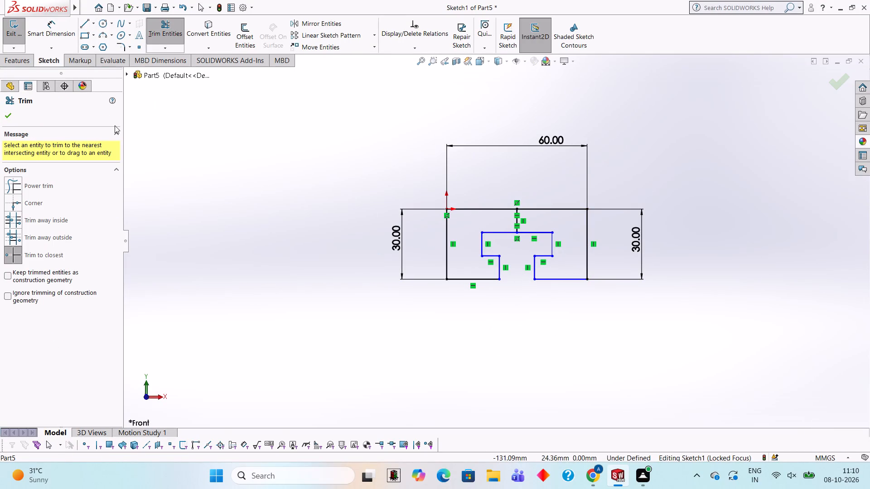
Dimension the length of the slot's upper horizontal line, placing the dimension below the profile.
left_click(50, 25)
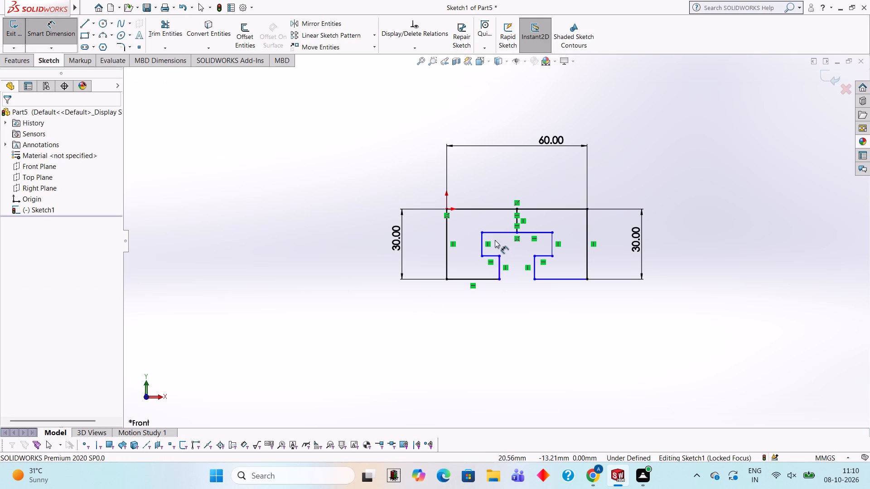
left_click(505, 233)
left_click(508, 356)
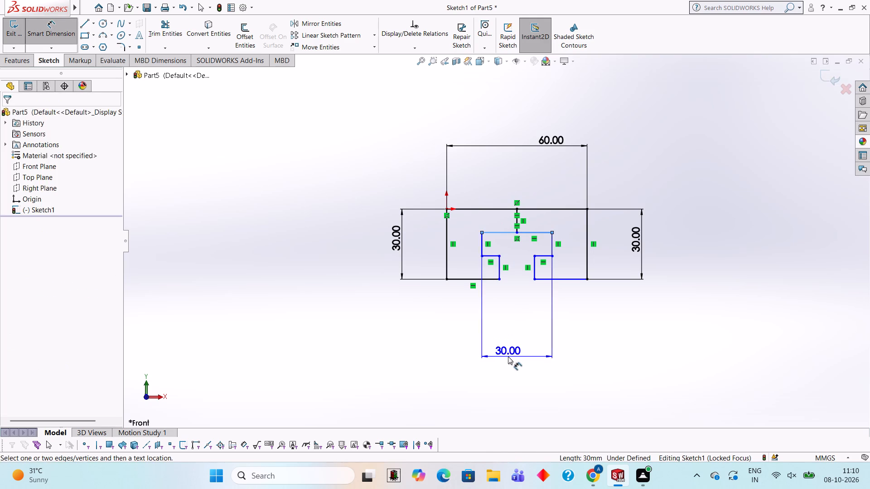
left_click(474, 347)
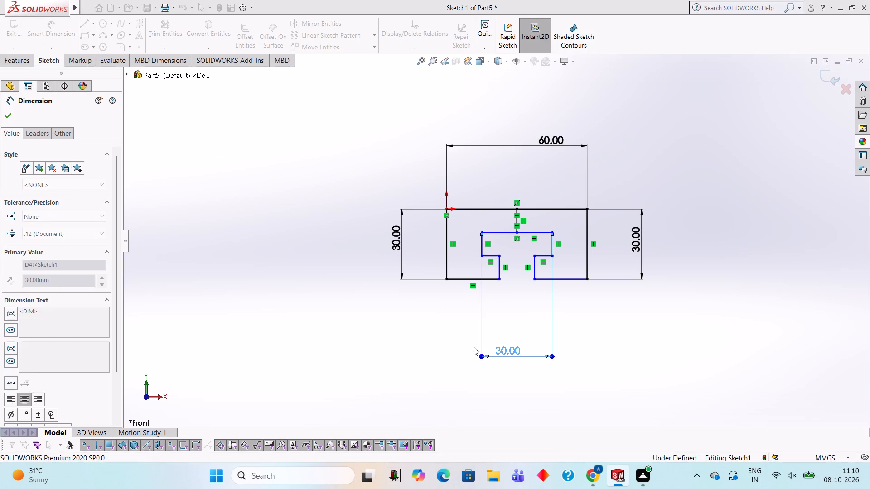
key("Escape")
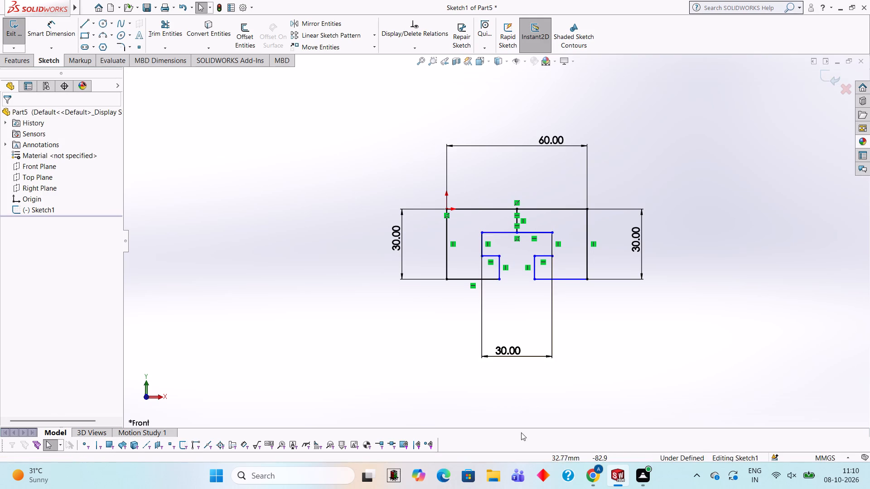
Dimension the slot opening's width between its two lower corners, placing the dimension just below the opening.
left_click(535, 279)
left_click(500, 281)
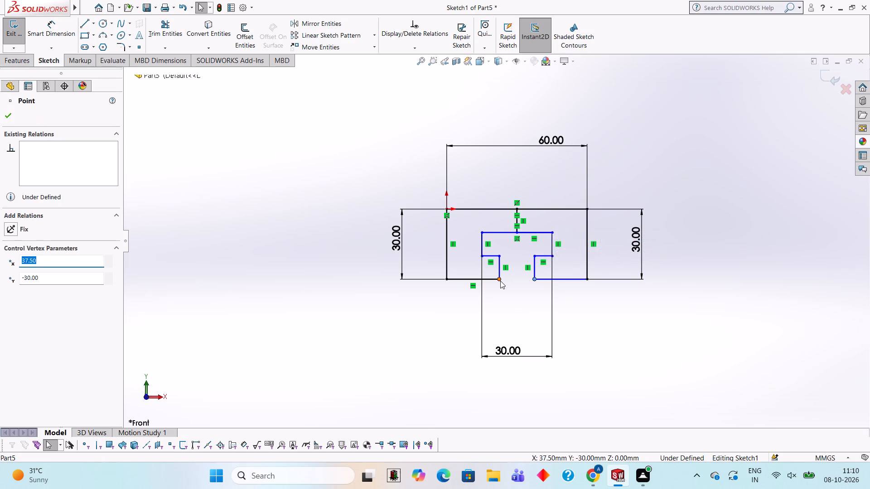
left_click(66, 34)
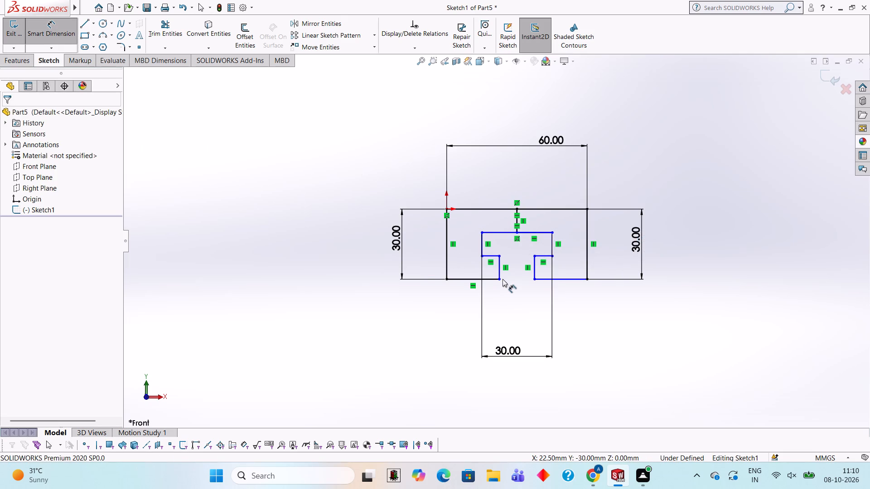
left_click(501, 278)
left_click(533, 278)
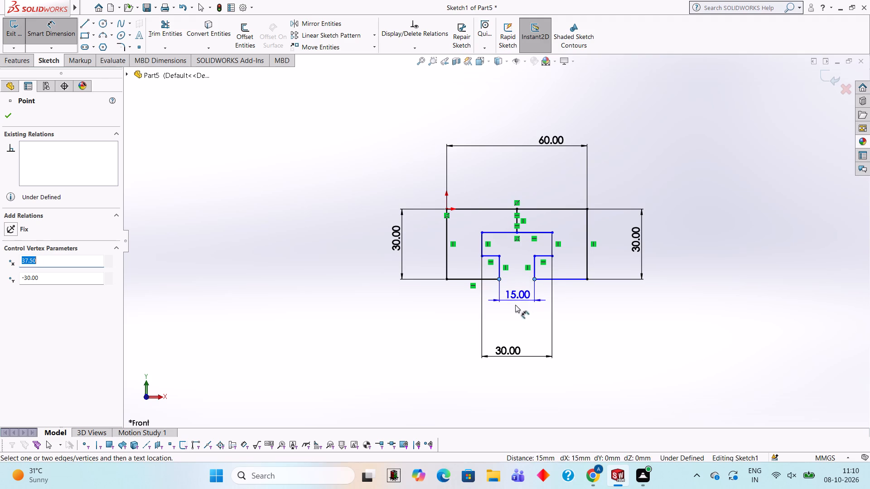
left_click(510, 322)
left_click(469, 313)
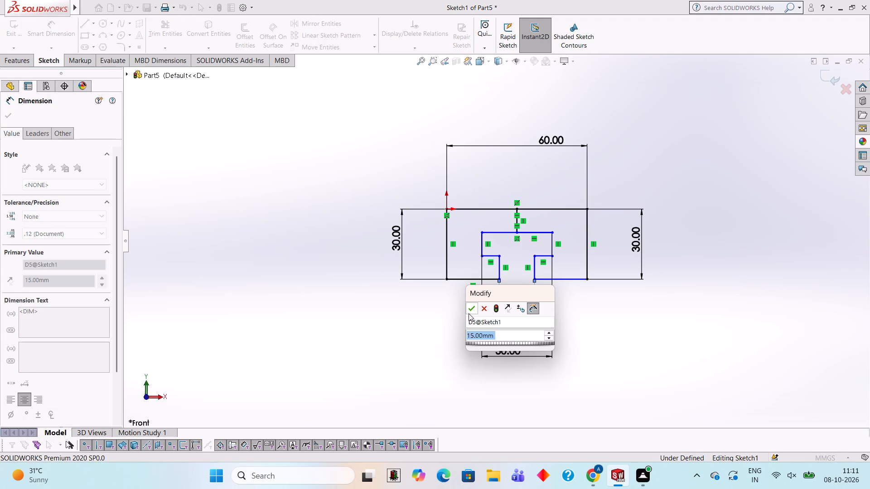
Dimension the height of the slot opening's right vertical line, placing the dimension between the profile and its overall height dimension.
key("Escape")
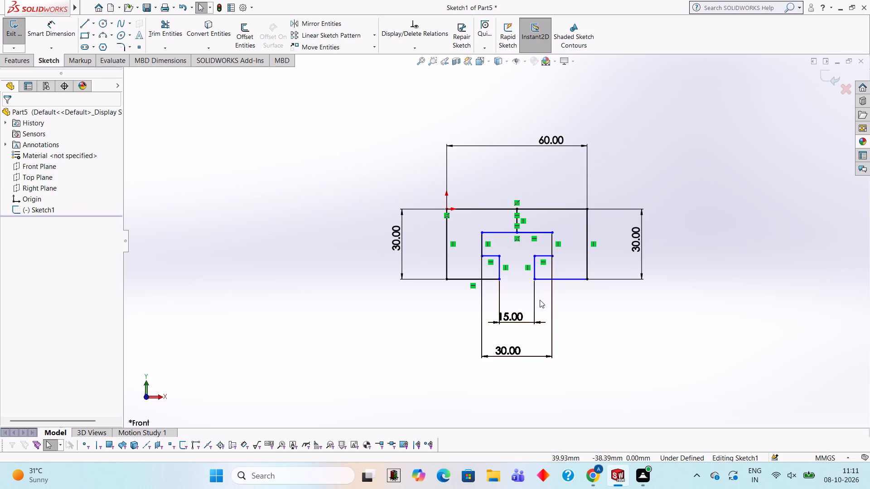
left_click(551, 243)
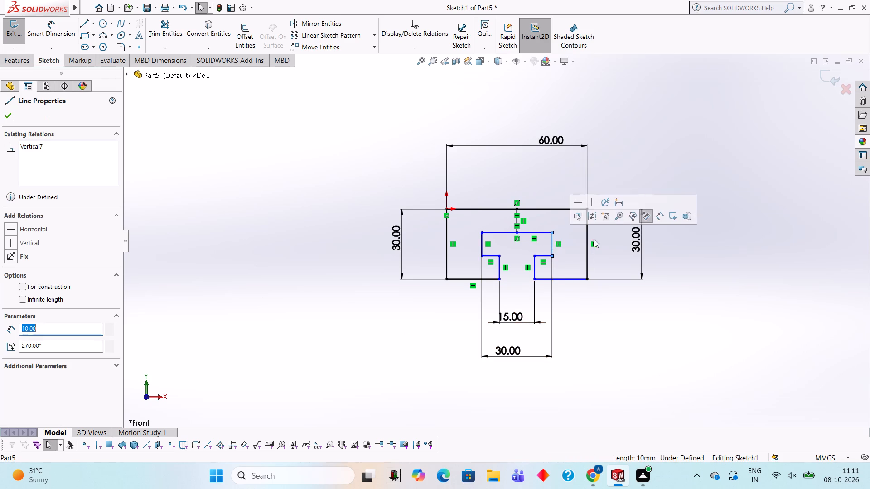
left_click(534, 269)
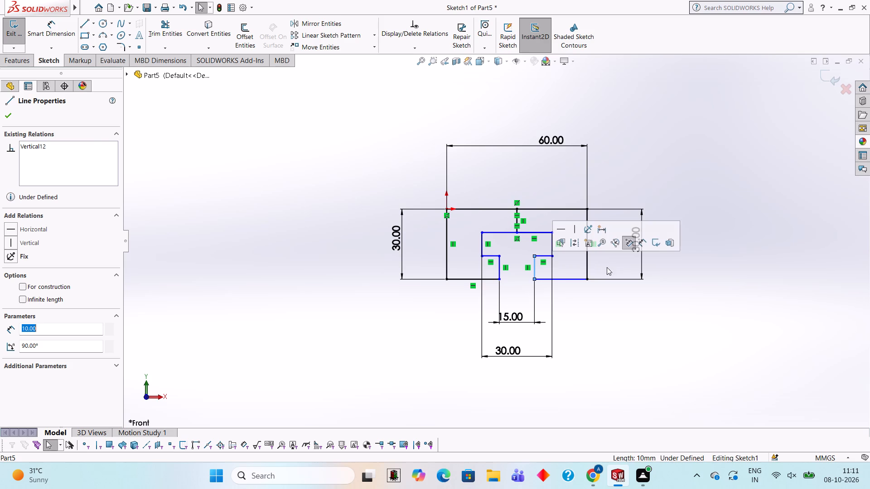
left_click(61, 32)
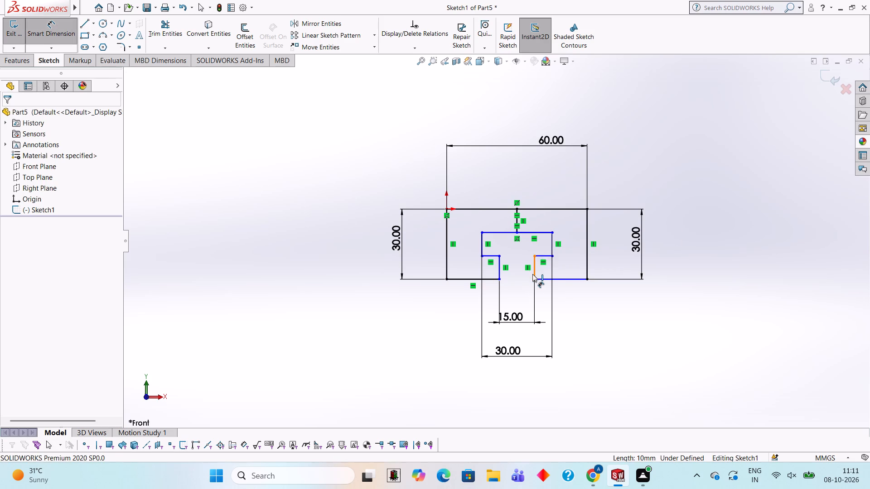
left_click(535, 263)
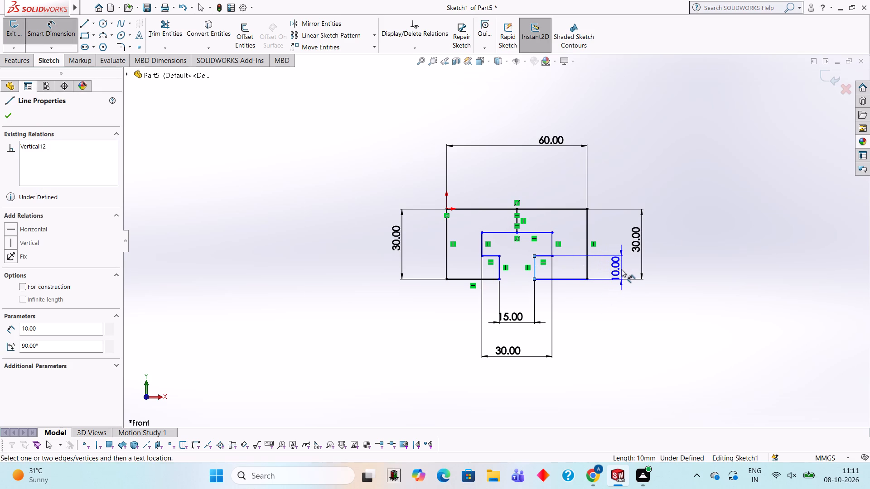
left_click(615, 267)
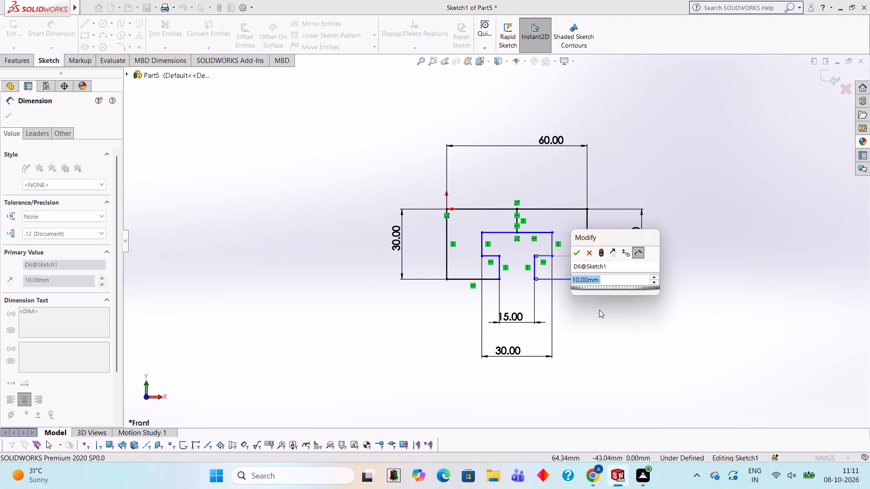
left_click(573, 254)
left_click(591, 319)
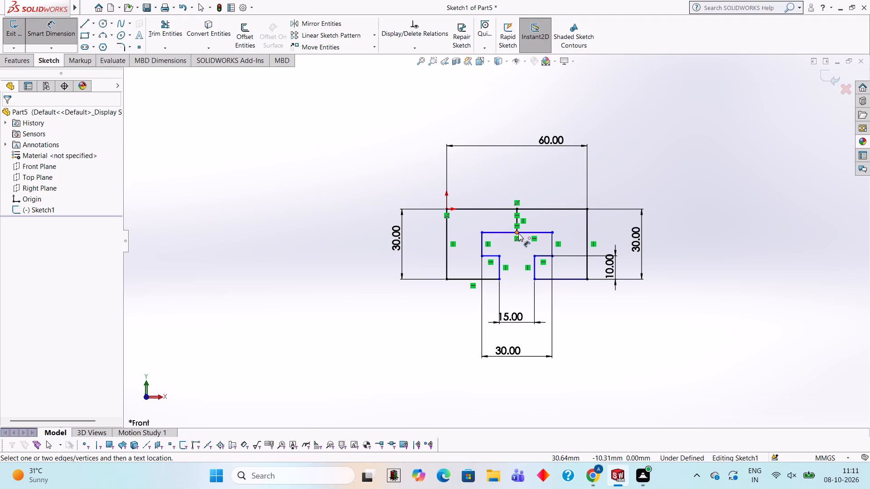
Dimension the vertical distance from the slot's upper right corner to the opening's lower right corner, placing it outside the overall height dimension.
left_click(550, 233)
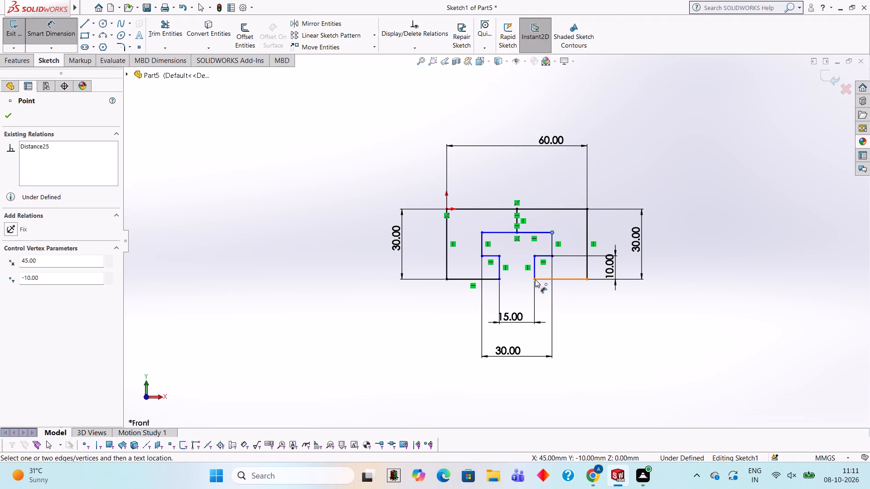
left_click(535, 279)
left_click(665, 247)
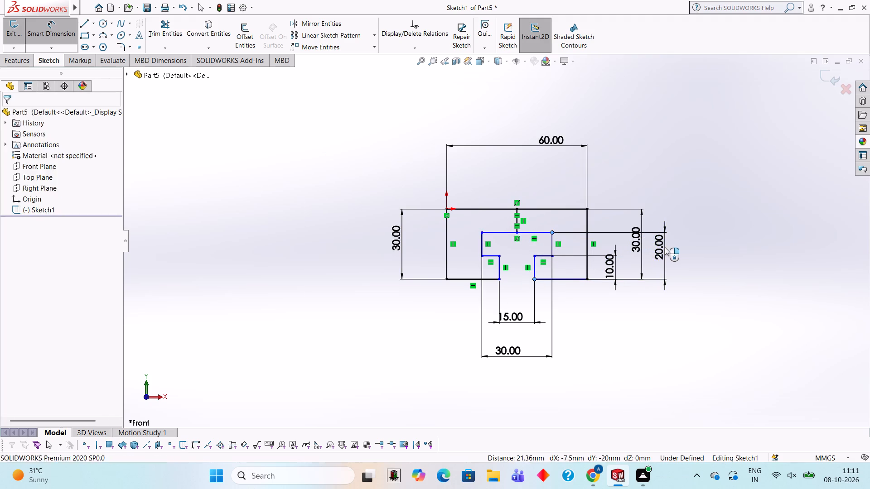
left_click(628, 236)
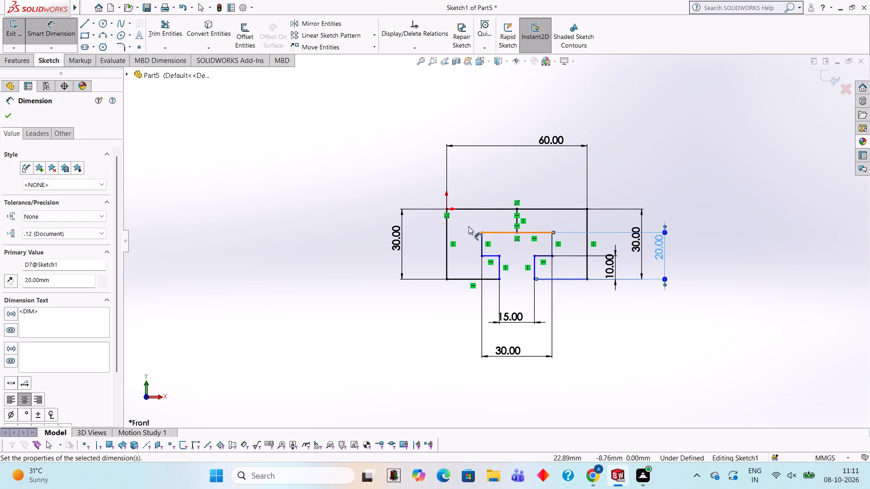
Trim away the short vertical line joining the profile's top edge to the slot's upper line with Trim to closest.
left_click(175, 35)
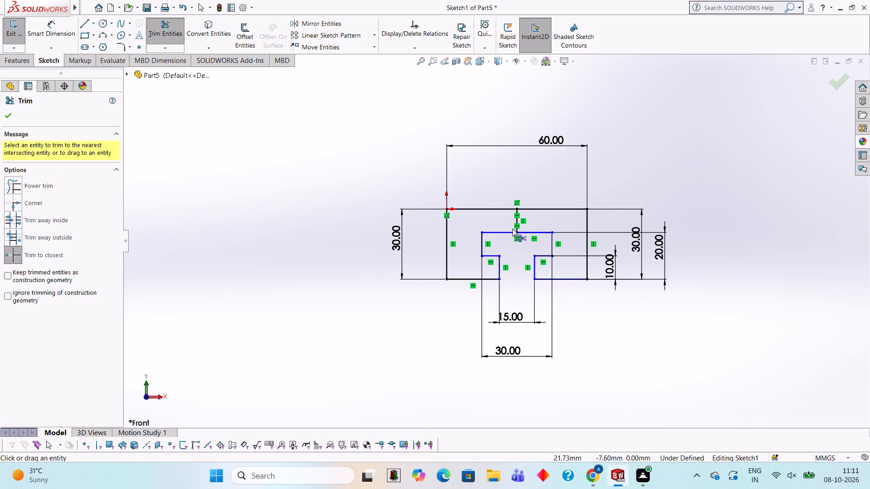
left_click(518, 222)
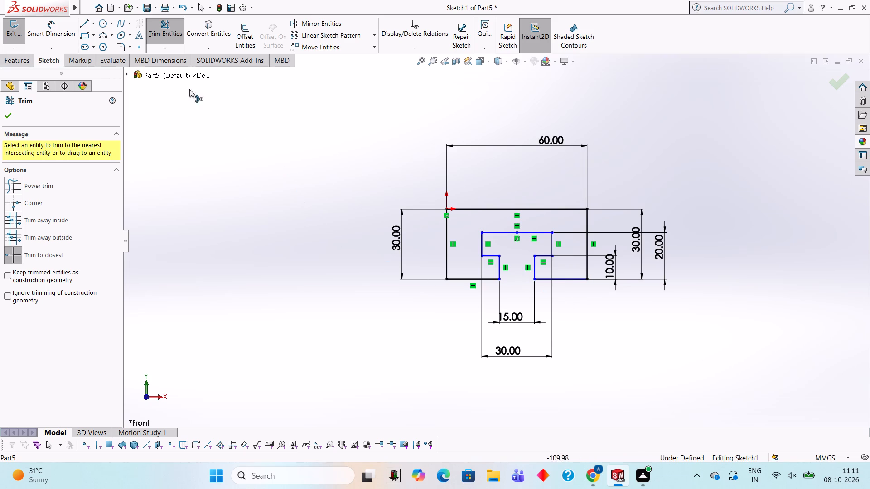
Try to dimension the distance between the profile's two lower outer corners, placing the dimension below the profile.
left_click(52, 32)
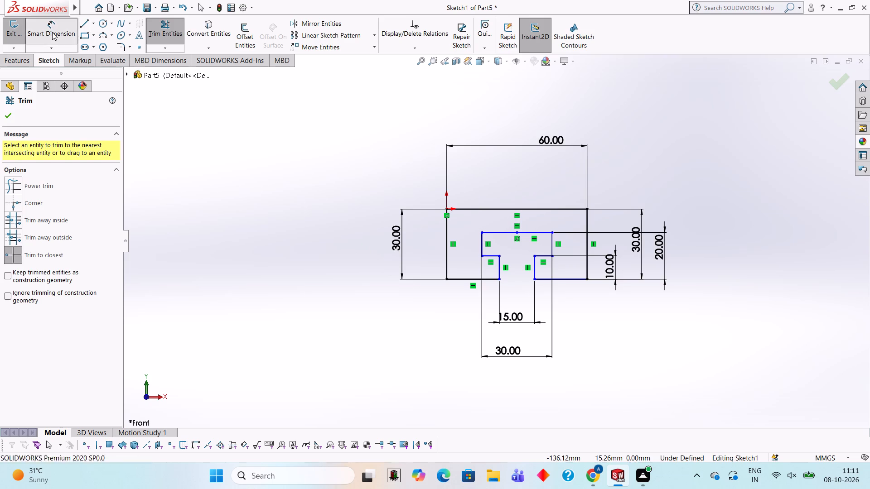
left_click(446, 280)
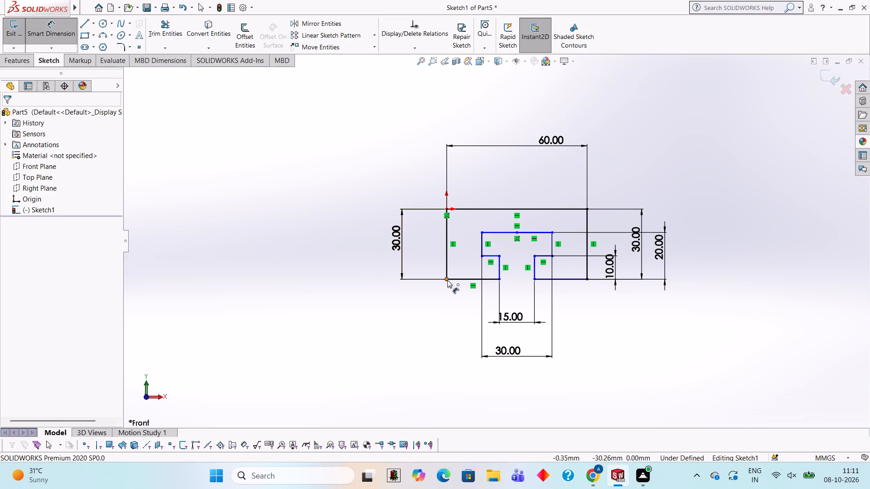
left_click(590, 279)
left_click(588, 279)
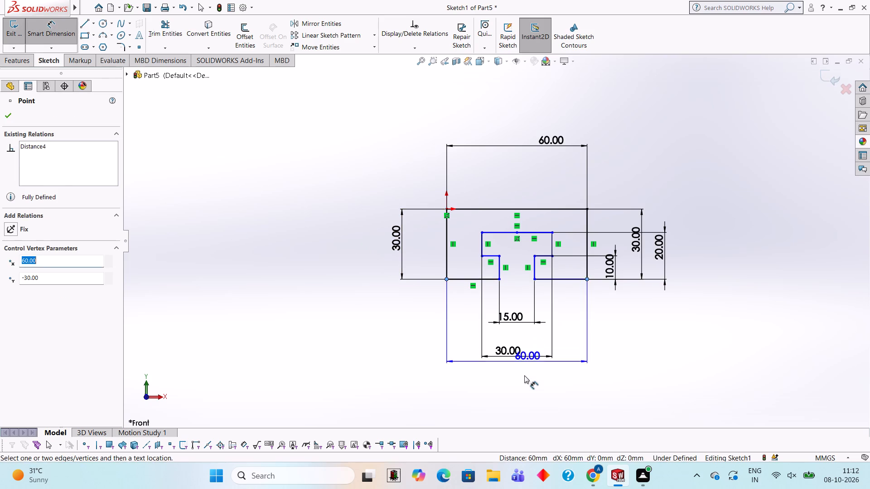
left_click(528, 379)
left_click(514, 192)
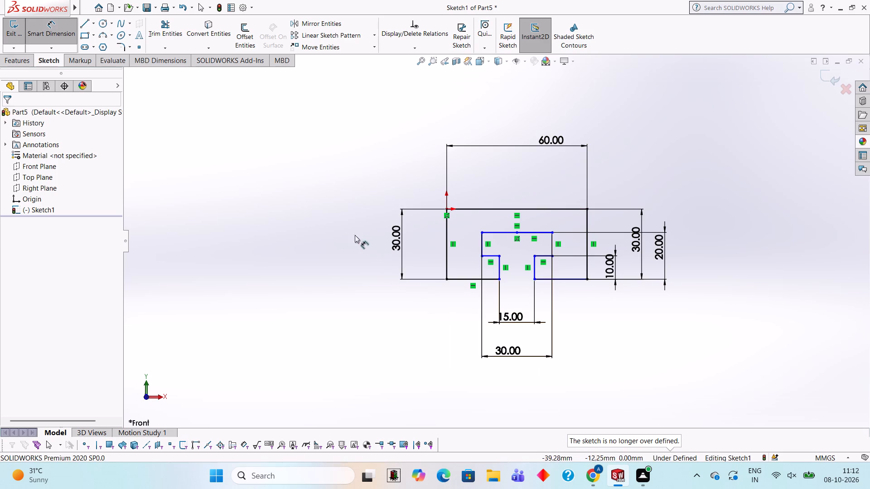
Dimension the horizontal distance from the midpoint of the slot's left ledge to its inner corner, placing it below the profile's left side.
left_click(491, 257)
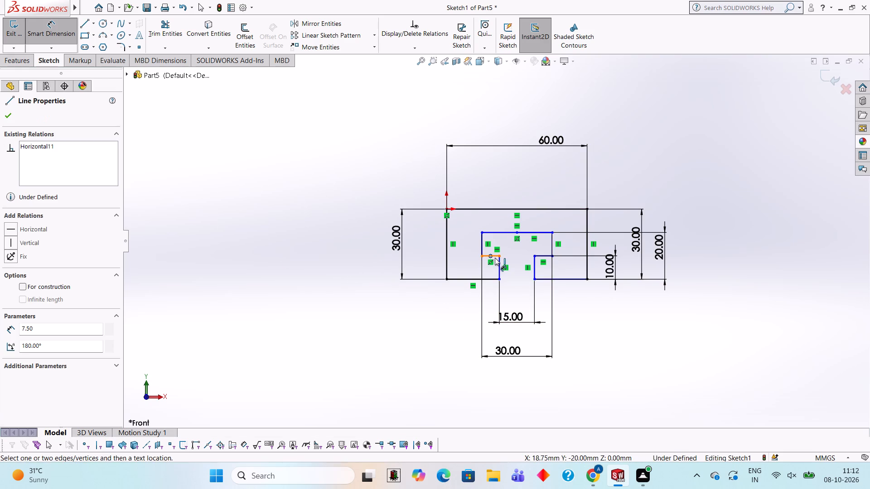
left_click(498, 258)
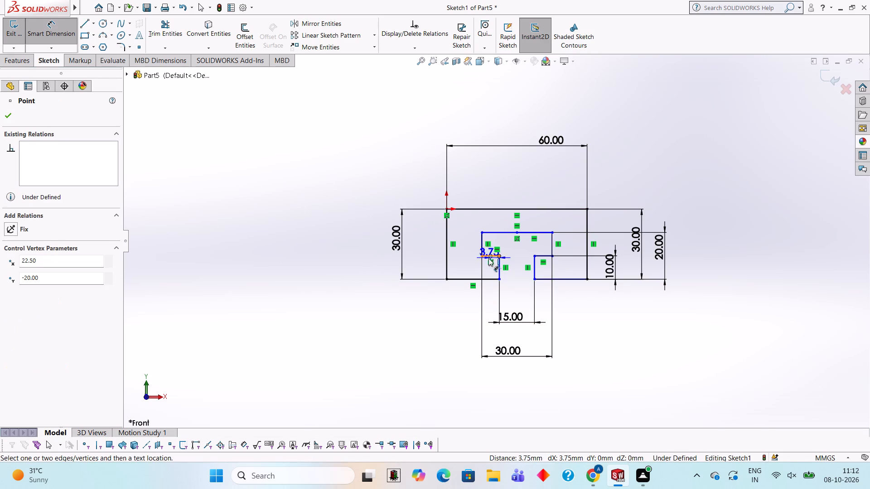
left_click(483, 258)
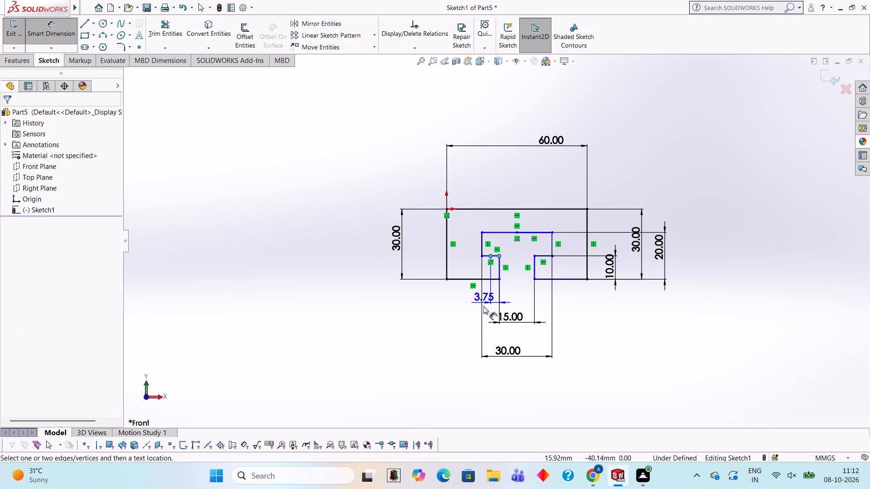
left_click(445, 307)
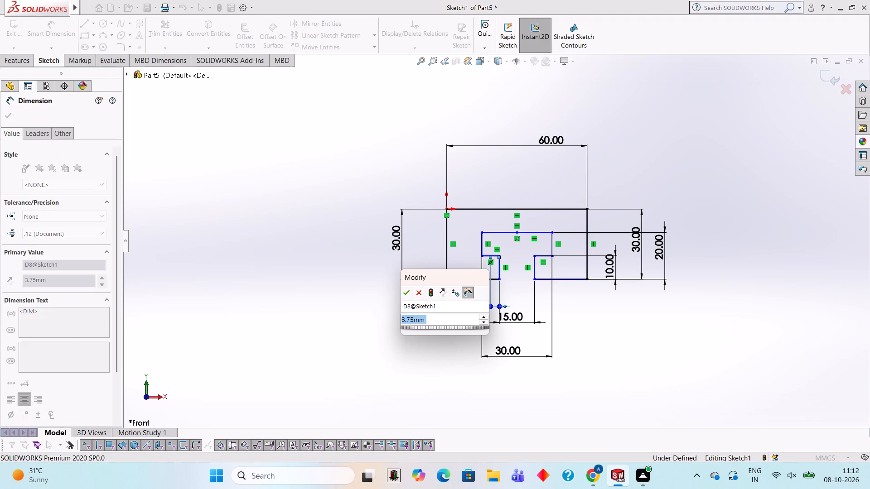
left_click(404, 289)
left_click(599, 335)
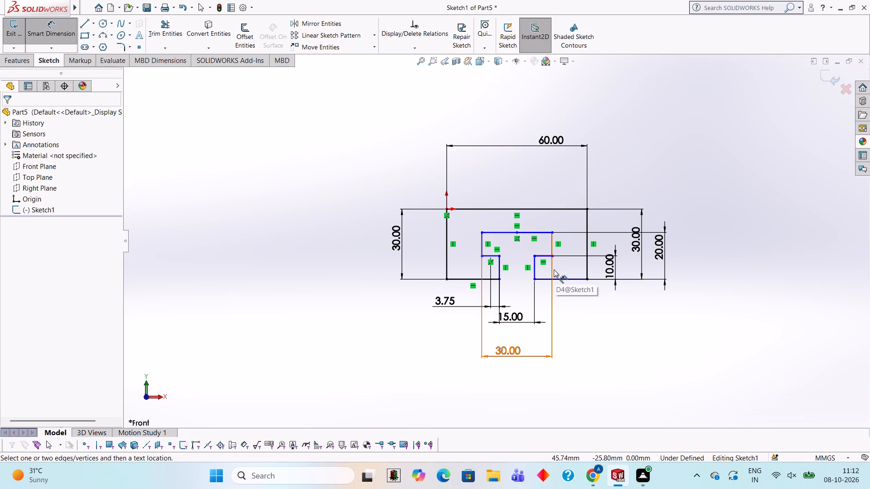
Add a driven vertical dimension between the slot's upper right corner and the right ledge's inner corner, beside the profile.
left_click(554, 230)
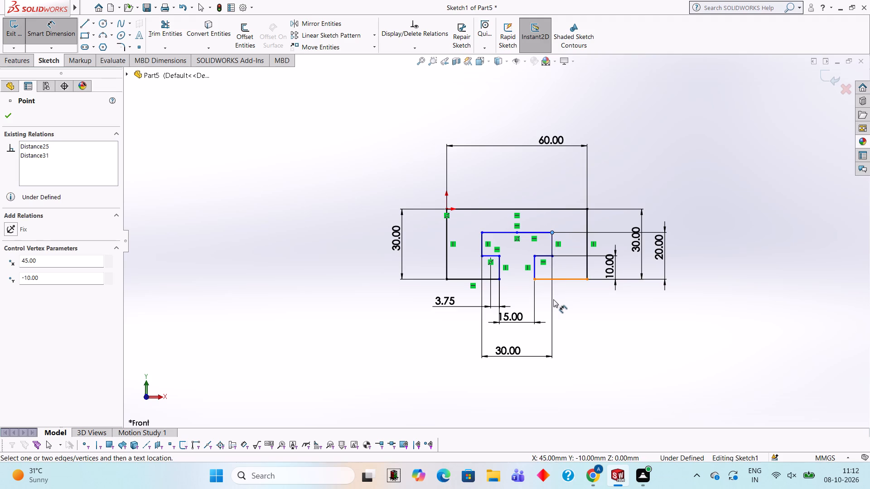
left_click(536, 254)
left_click(625, 249)
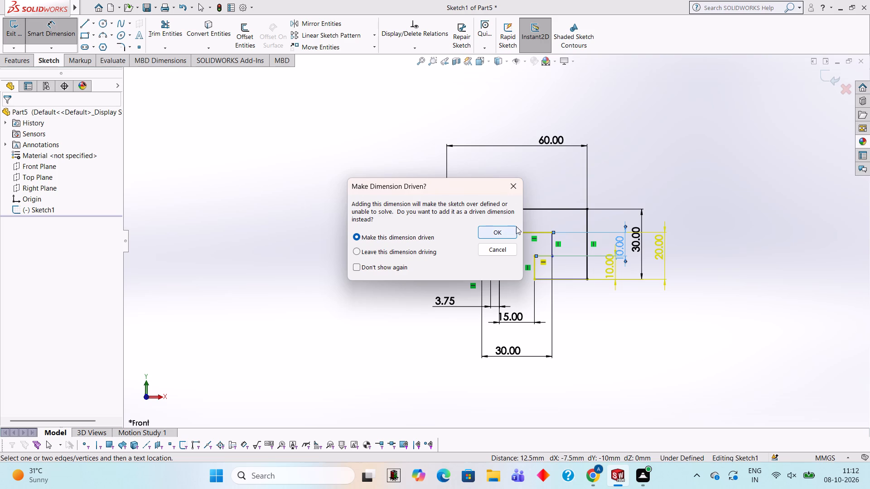
left_click(515, 226)
left_click(582, 309)
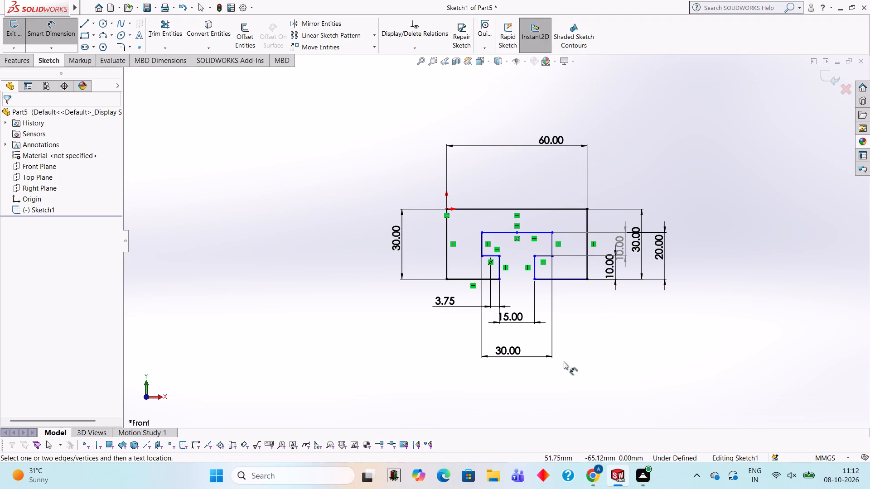
Dimension the vertical distance from the origin corner to the slot's upper left corner, placing it left of the profile.
left_click(445, 206)
left_click(483, 231)
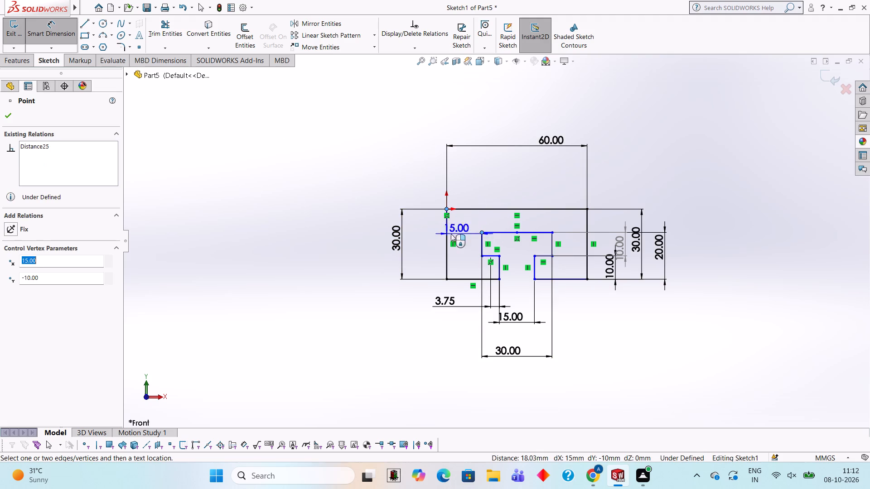
left_click(427, 219)
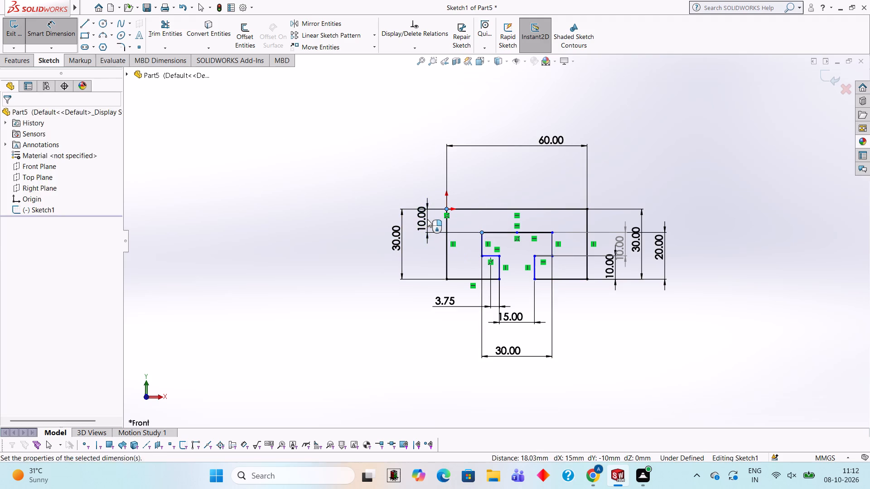
left_click(391, 206)
left_click(658, 339)
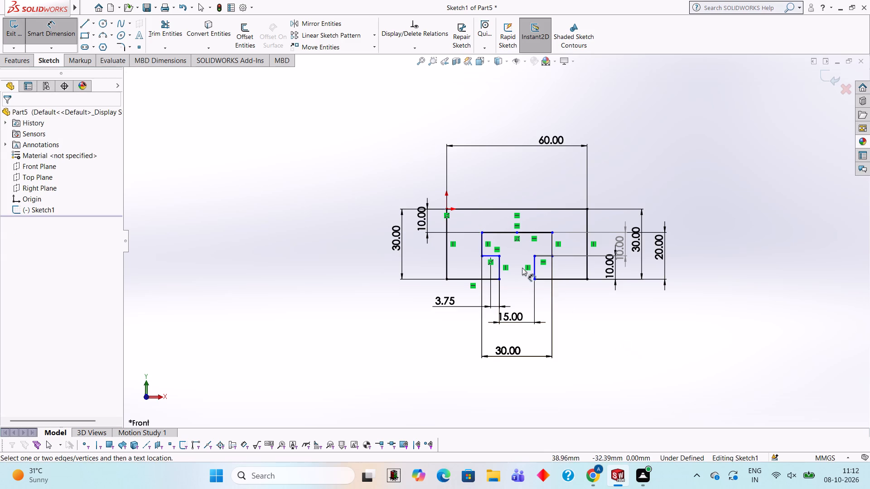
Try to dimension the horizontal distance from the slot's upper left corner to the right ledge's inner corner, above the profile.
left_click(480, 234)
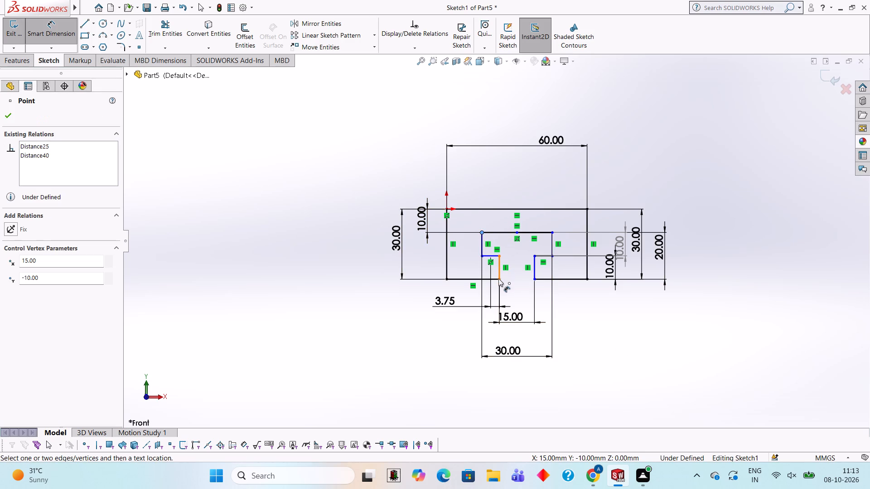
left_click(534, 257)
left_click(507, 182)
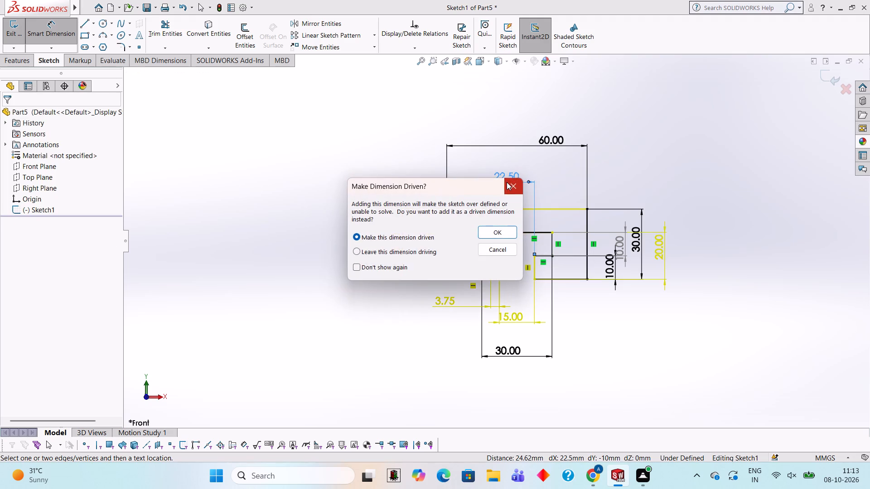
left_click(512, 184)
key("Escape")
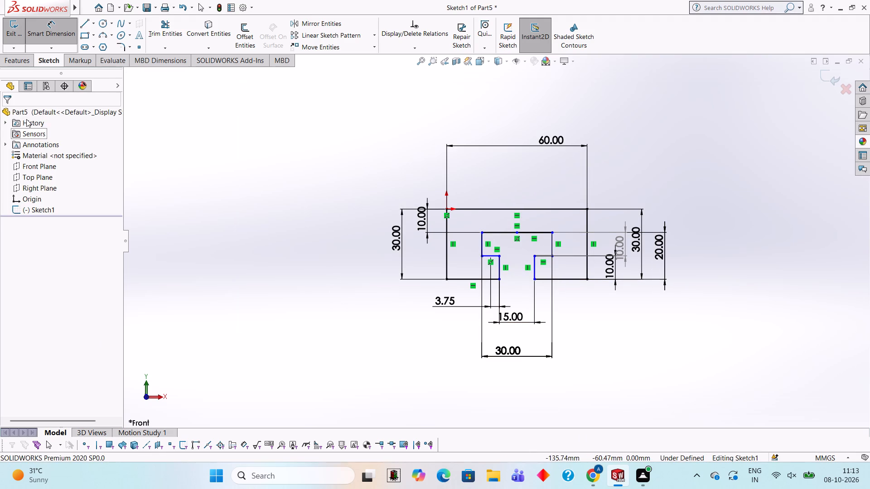
Extrude the T-slotted profile region as a blind boss to a depth of 70 mm.
left_click(22, 66)
left_click(28, 34)
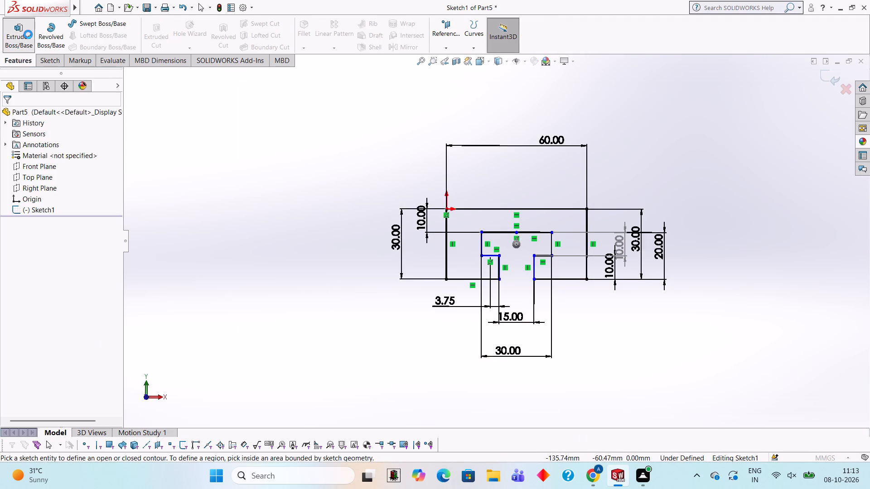
left_click(421, 215)
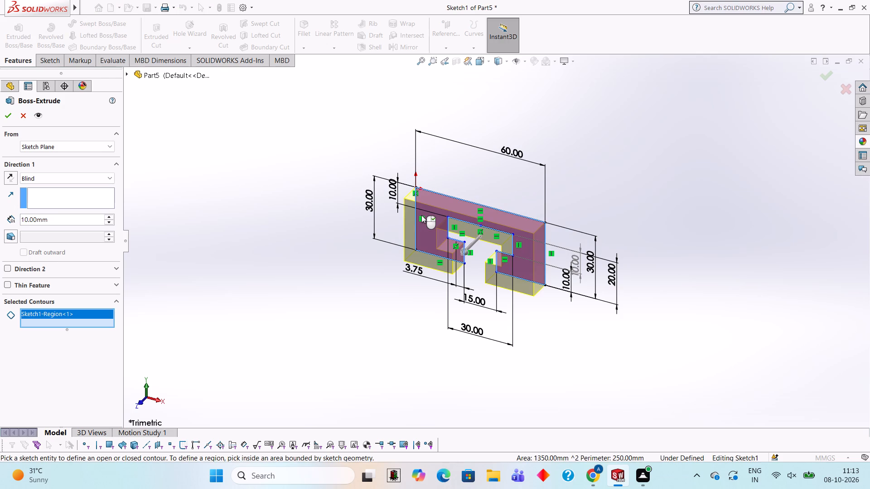
type("70")
left_click(60, 220)
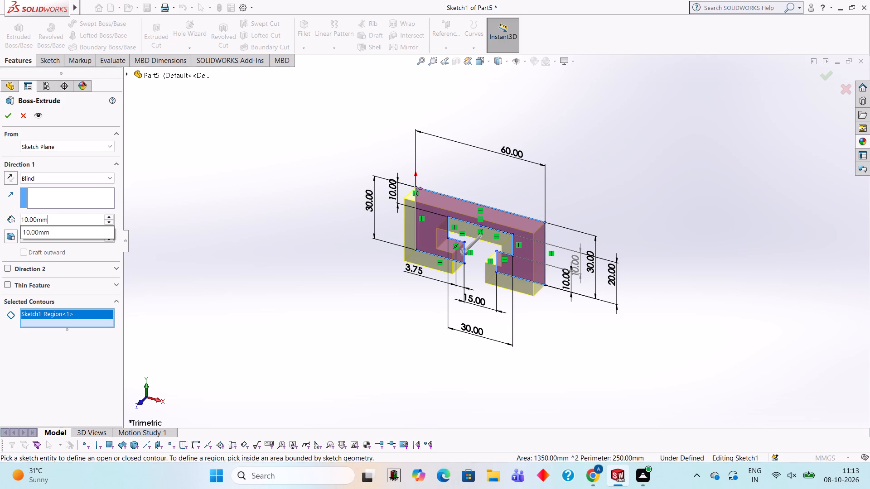
key("Delete")
key("BackSpace")
key("BackSpace")
key("BackSpace")
key("BackSpace")
key("BackSpace")
key("BackSpace")
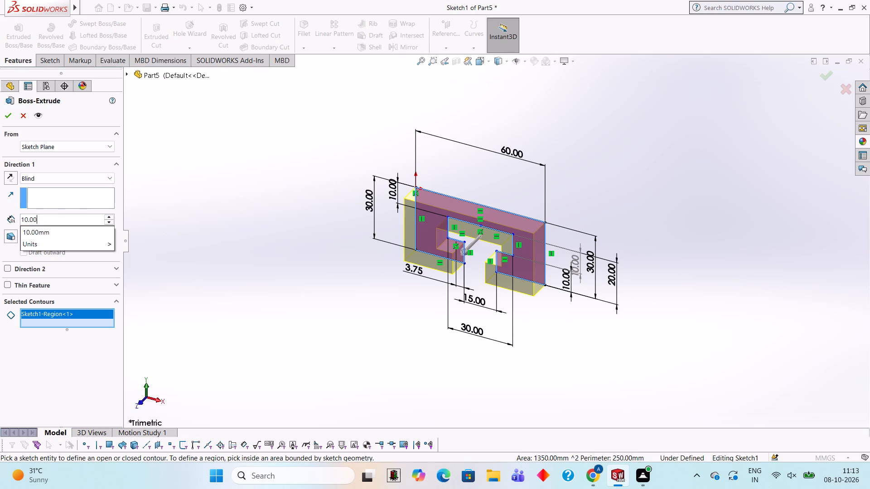
key("BackSpace")
key("BackSpace")
key("BackSpace")
key("BackSpace")
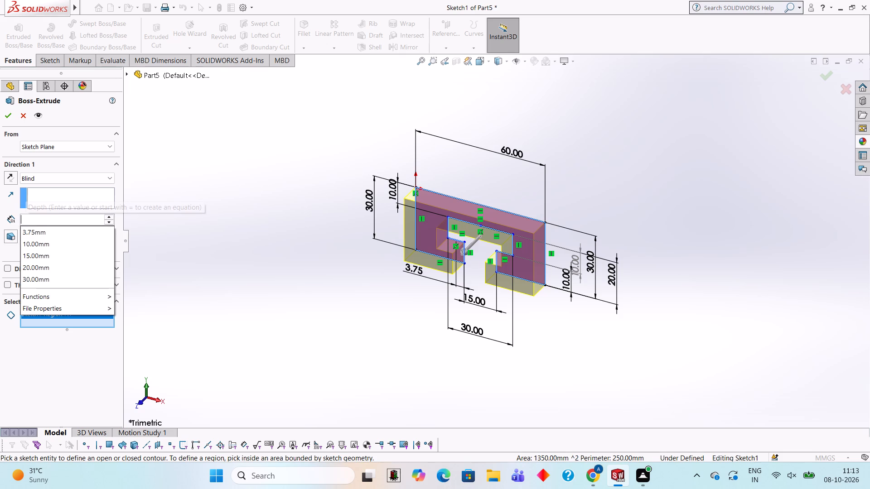
type("70")
key("Return")
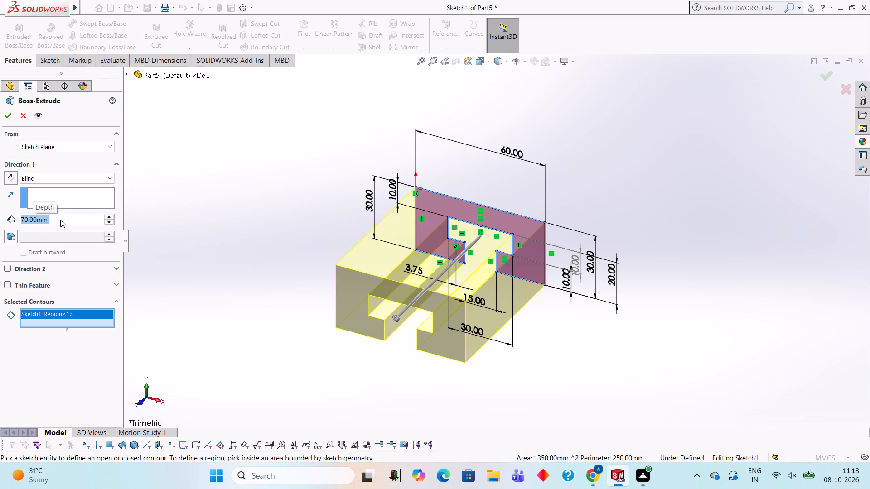
left_click(7, 111)
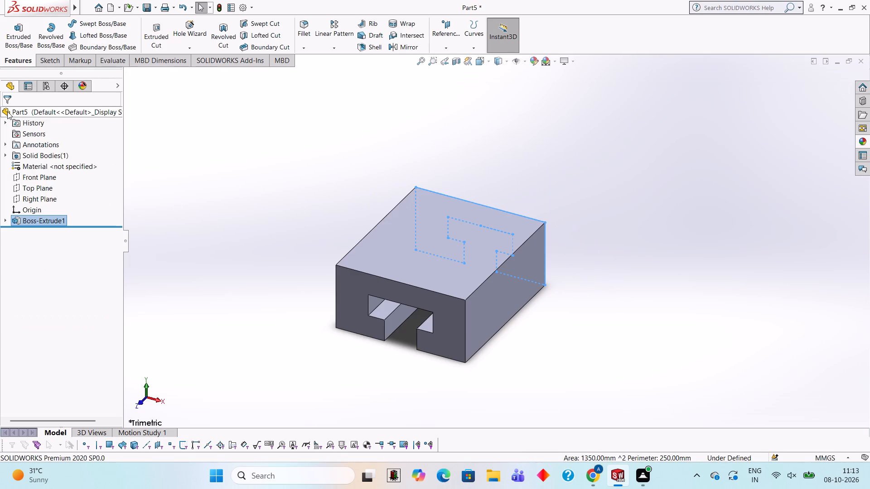
left_click(362, 203)
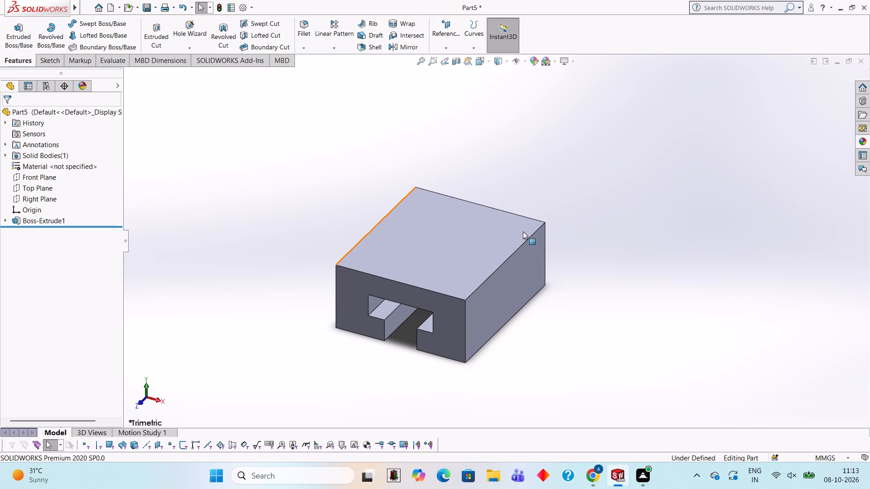
Start a new sketch on the block's front slotted end face, viewed square-on.
middle_click_drag(524, 231, 576, 223)
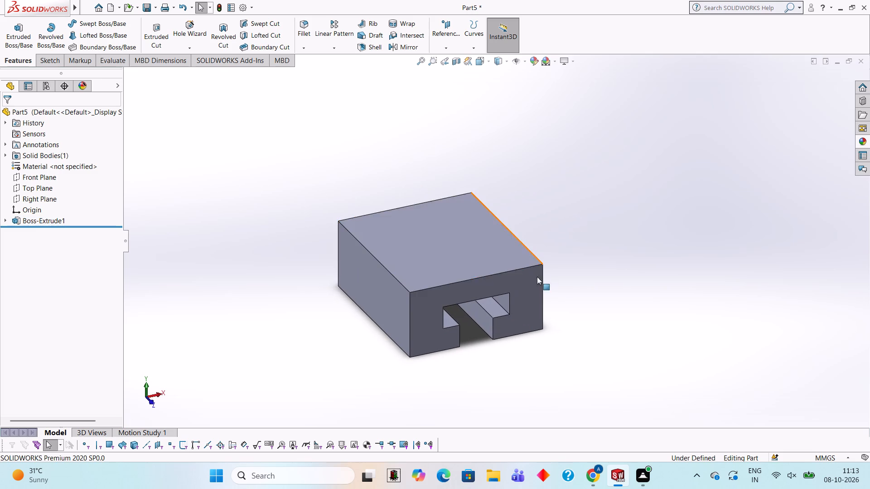
middle_click_drag(537, 277, 556, 273)
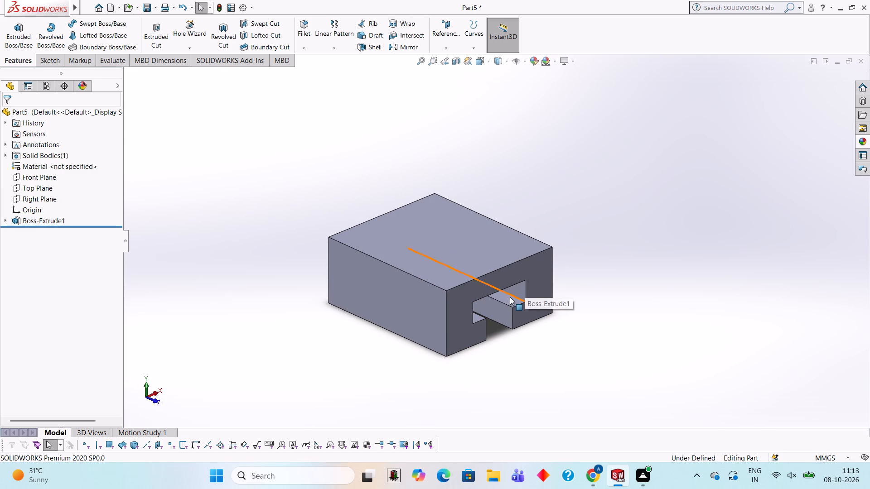
left_click(496, 277)
left_click(541, 256)
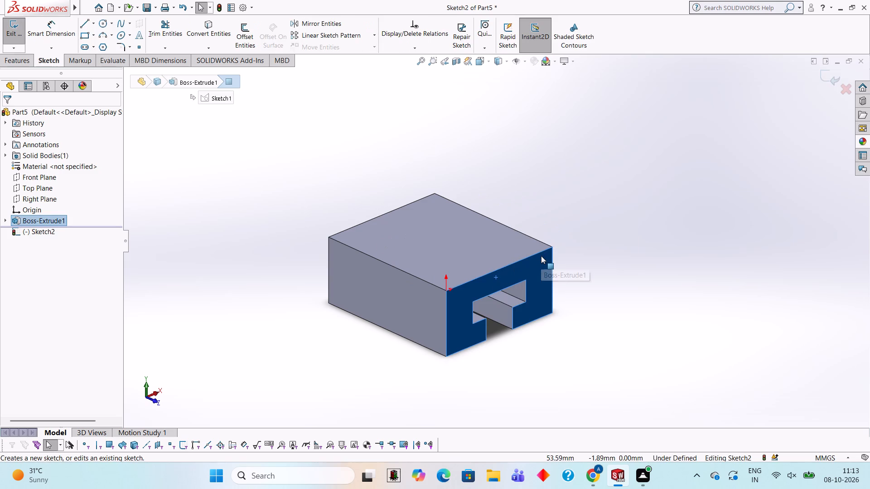
key("ctrl+8")
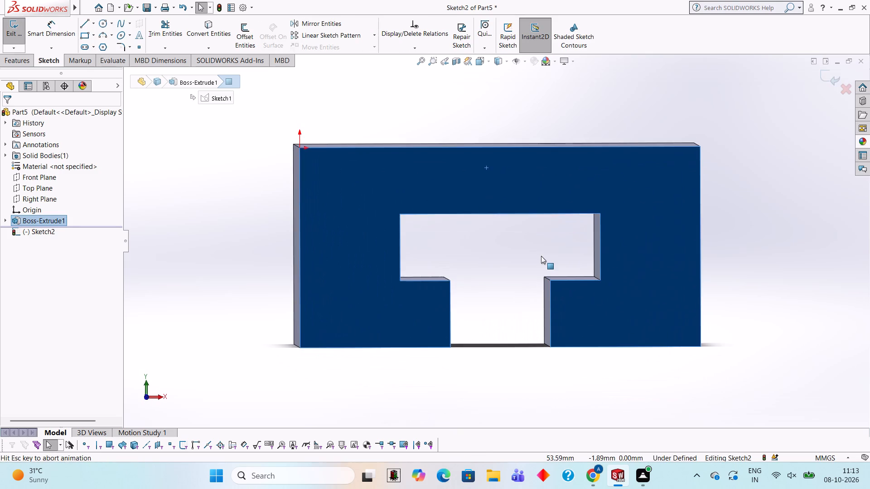
scroll(491, 136, "up", 2)
scroll(494, 136, "down", 1)
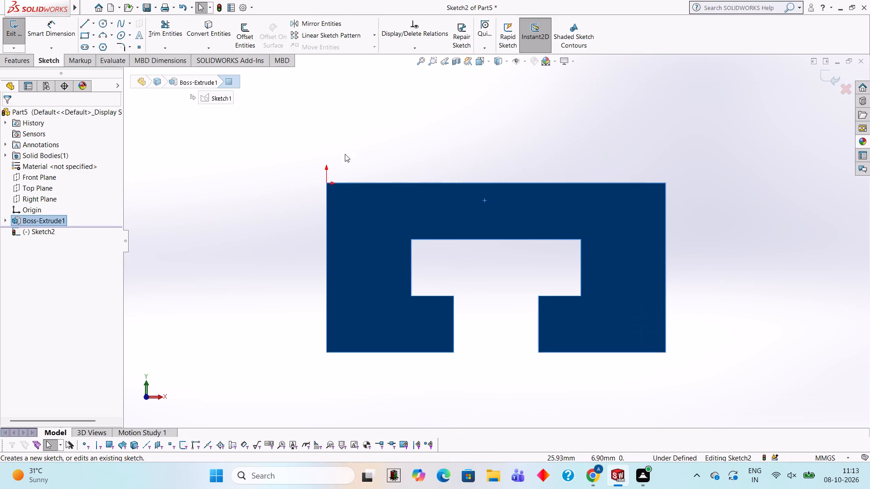
Sketch a closed 40 × 30 mm rectangle with lines, standing on the block's top edge and centred on its midpoint.
left_click(86, 24)
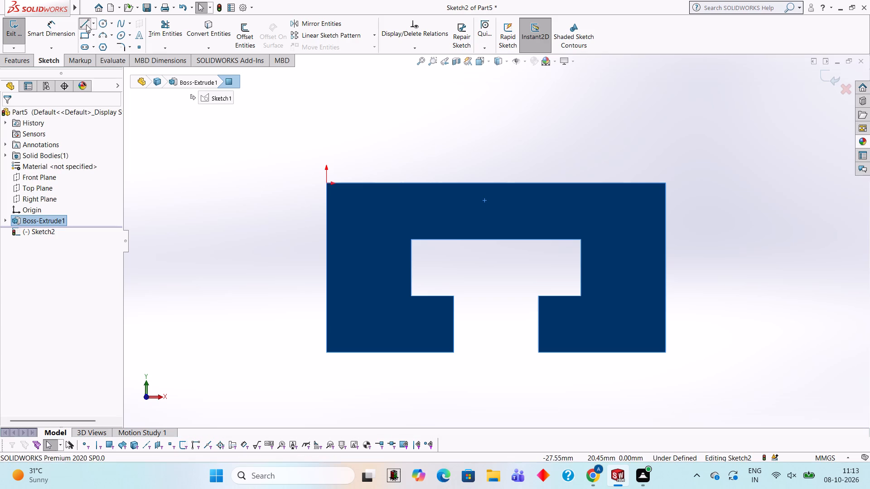
left_click(495, 182)
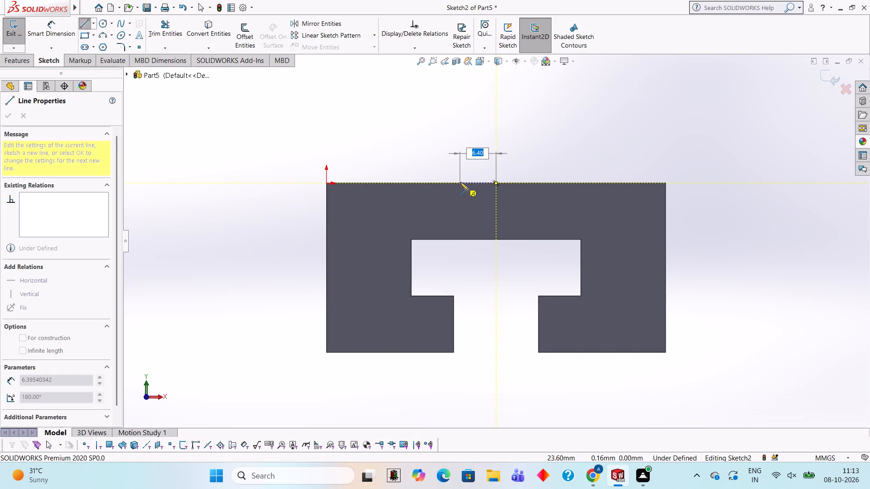
type("20")
key("Return")
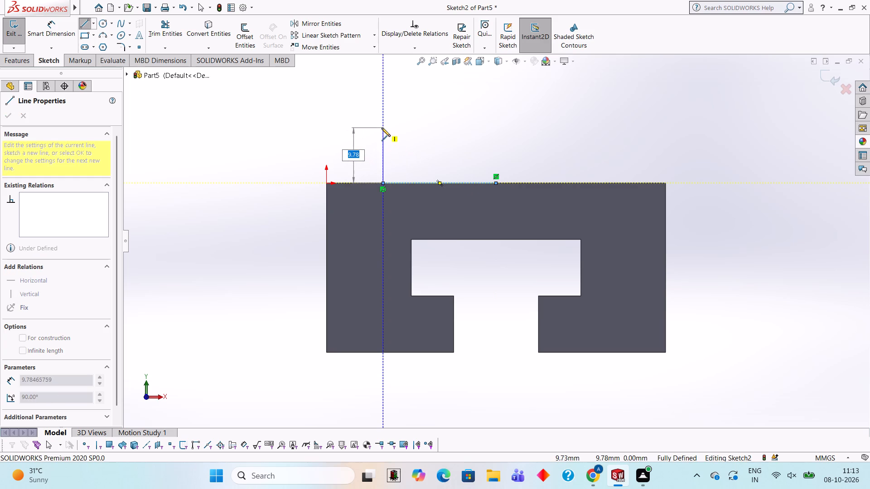
type("30")
key("Return")
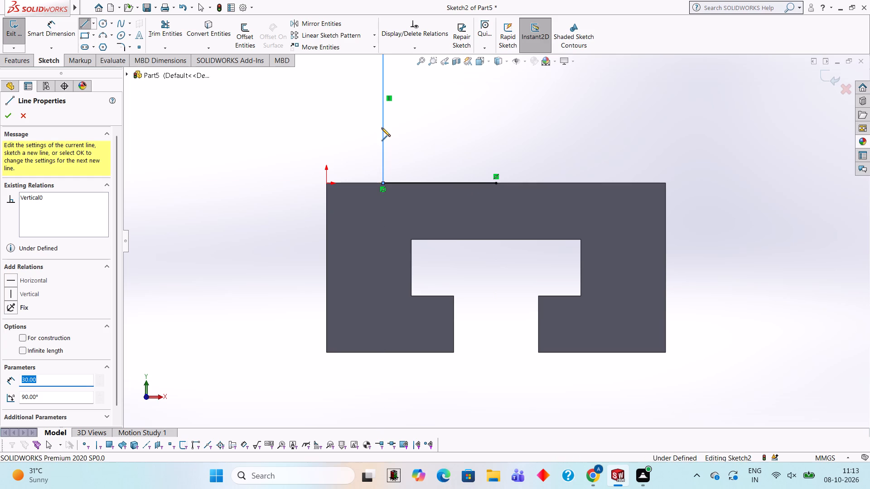
scroll(382, 128, "up", 2)
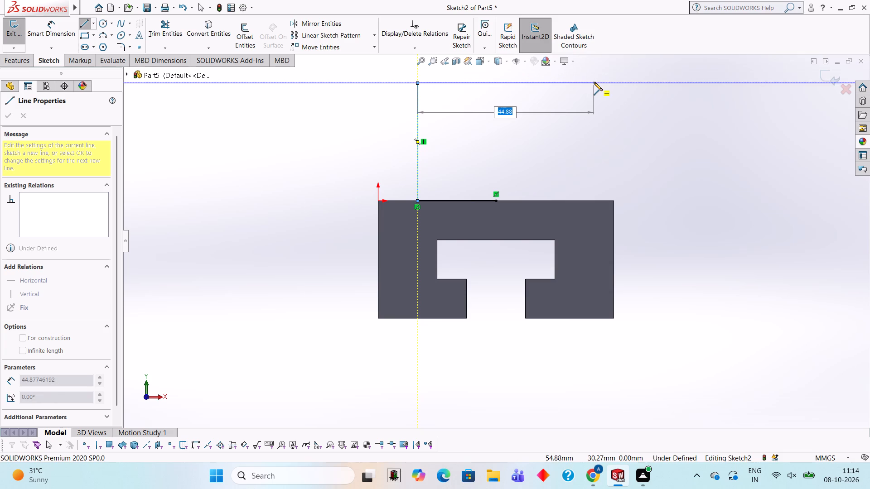
type("40")
key("Return")
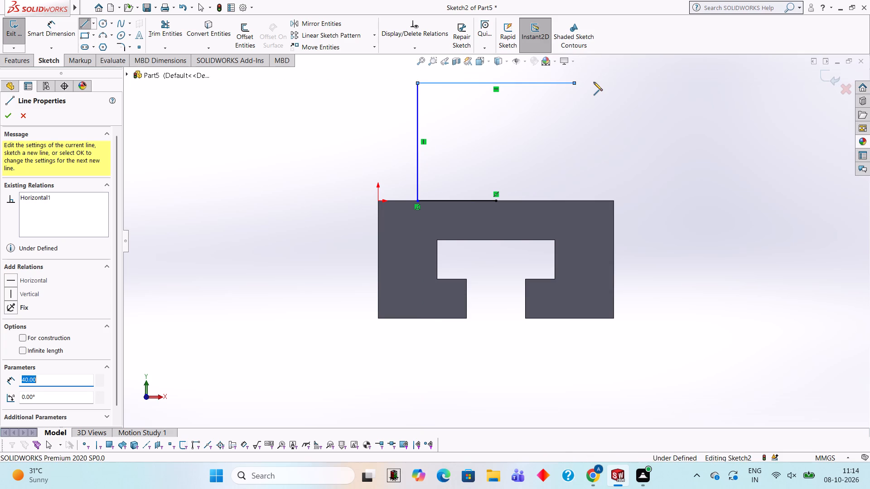
left_click(574, 200)
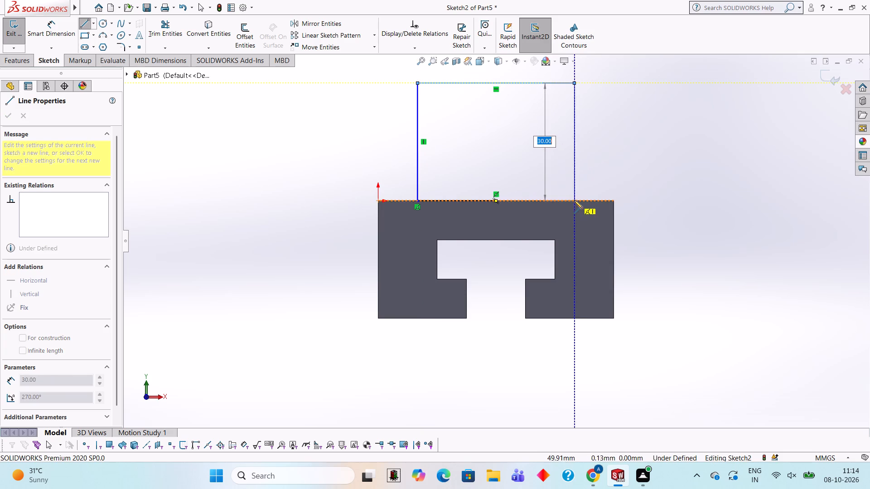
left_click(497, 203)
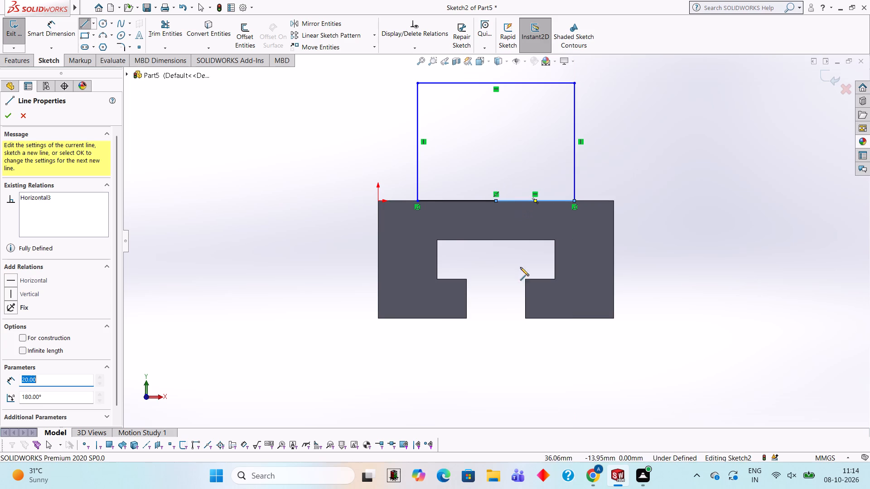
key("Escape")
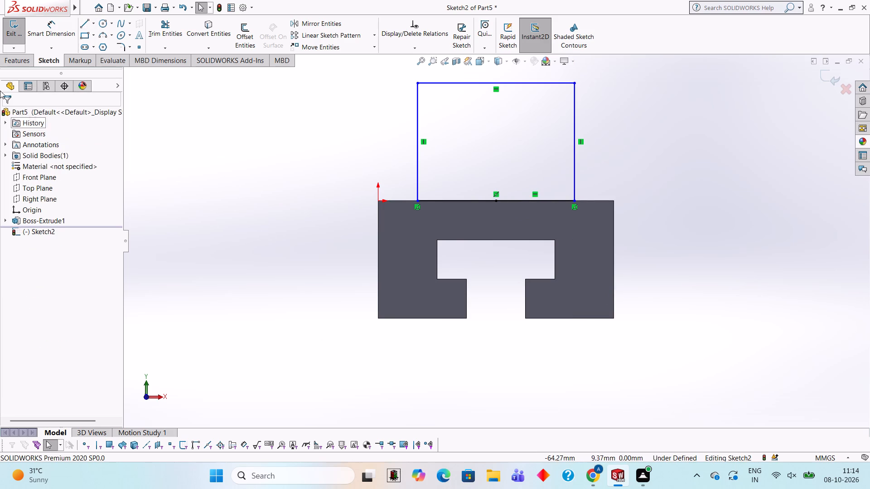
Extrude the 40 × 30 mm rectangle 70 mm in the reversed direction, along the block's top, merged with the body.
left_click(20, 60)
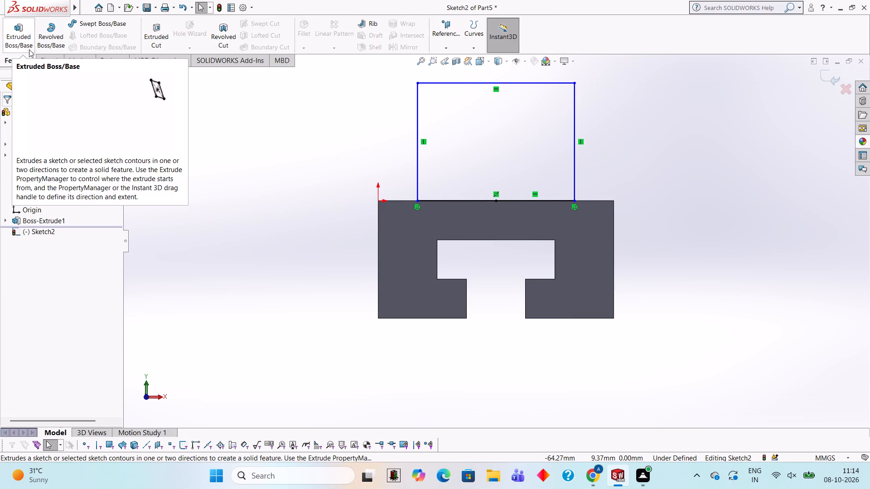
left_click(31, 39)
right_click_drag(284, 188, 303, 198)
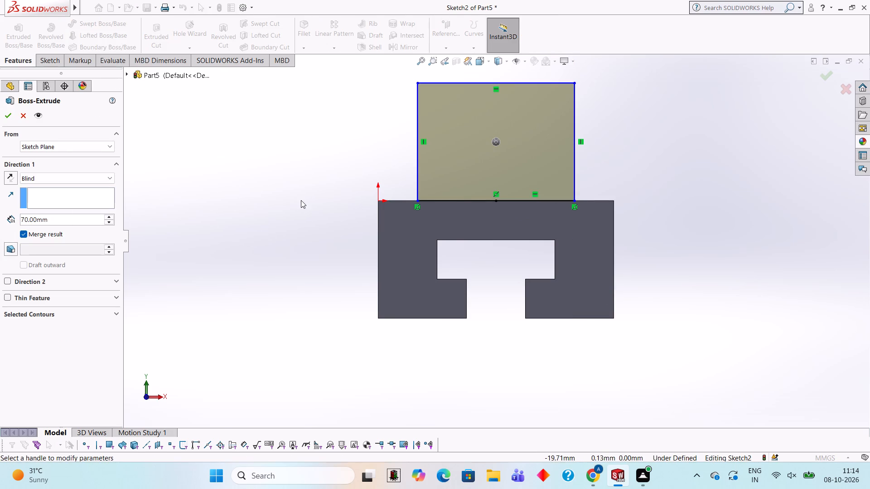
middle_click_drag(301, 200, 375, 281)
left_click(8, 178)
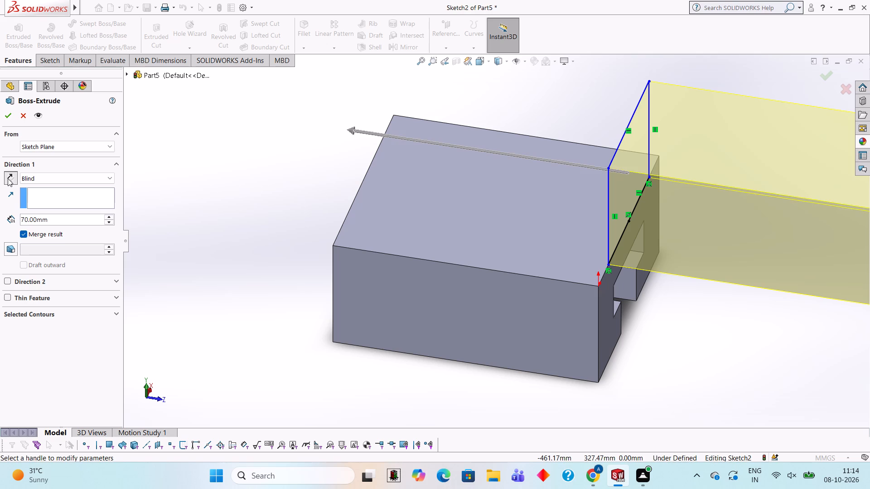
left_click(13, 117)
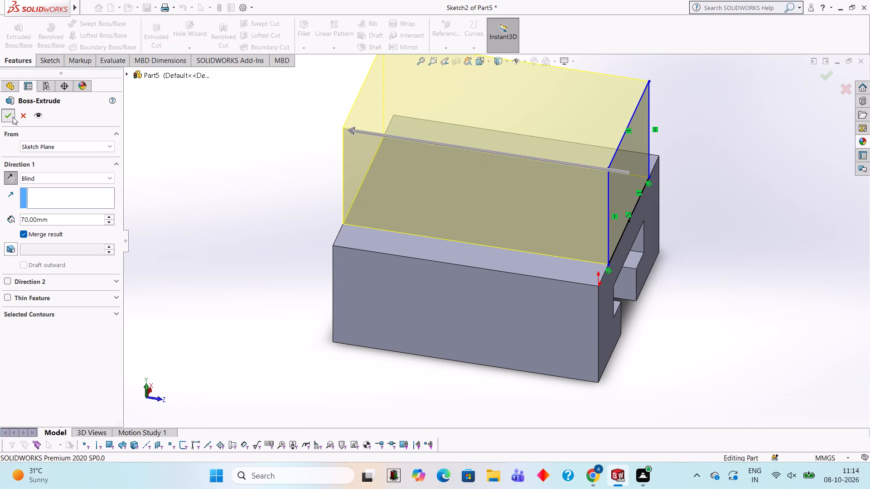
left_click(212, 150)
Start a new sketch on the part's front slotted end face, viewed square-on.
middle_click_drag(636, 325, 616, 319)
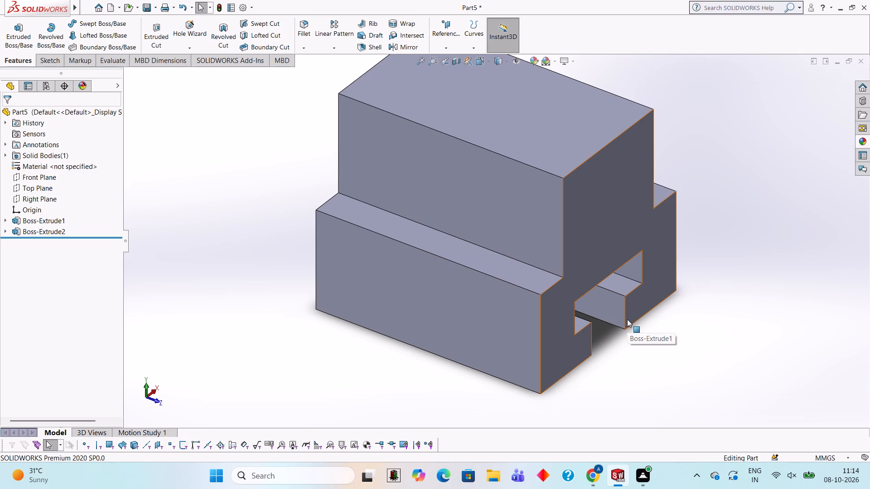
left_click(600, 199)
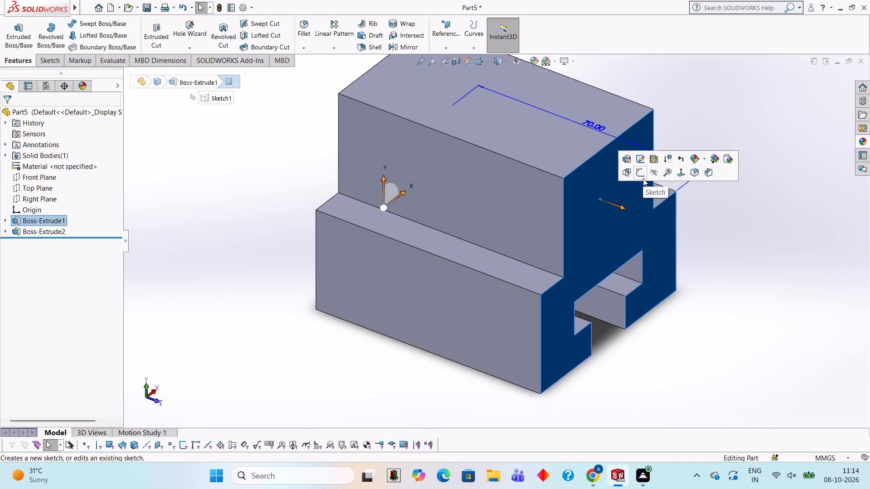
left_click(643, 178)
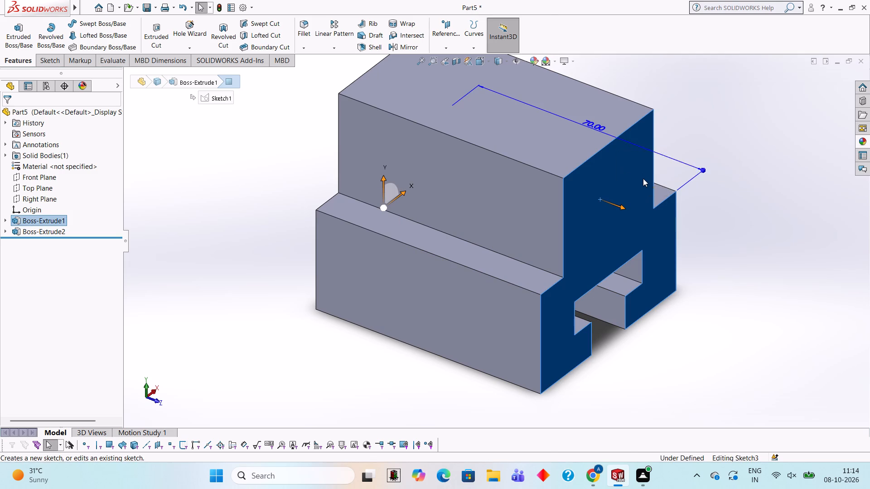
key("ctrl+8")
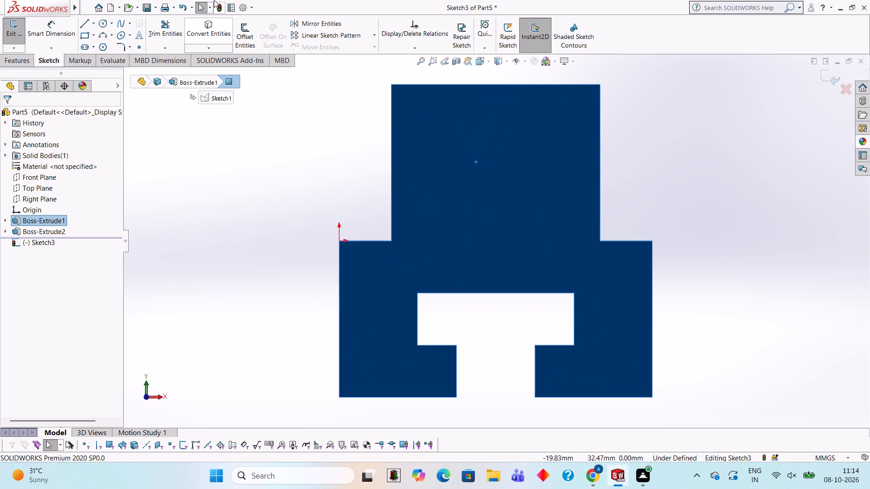
Sketch a closed rectangle 20 mm wide and 30 mm high with lines, hanging from the midpoint of the upper block's top edge.
left_click(81, 24)
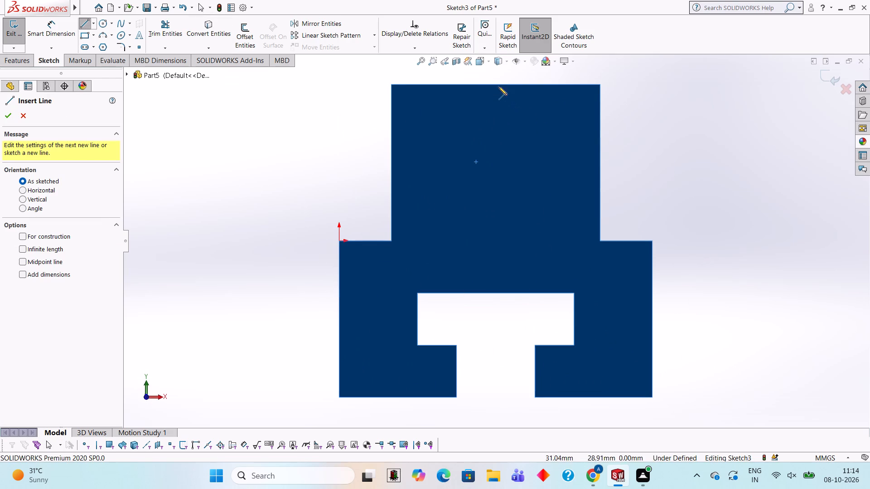
left_click(496, 83)
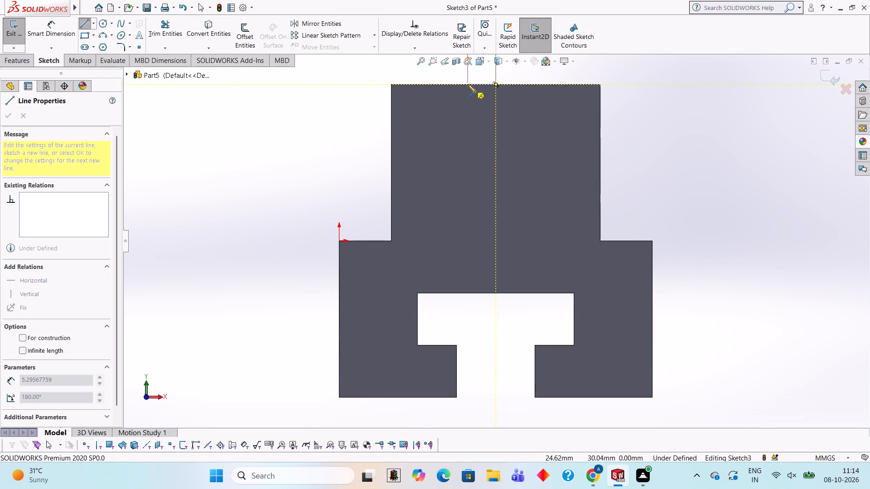
type("10")
key("Return")
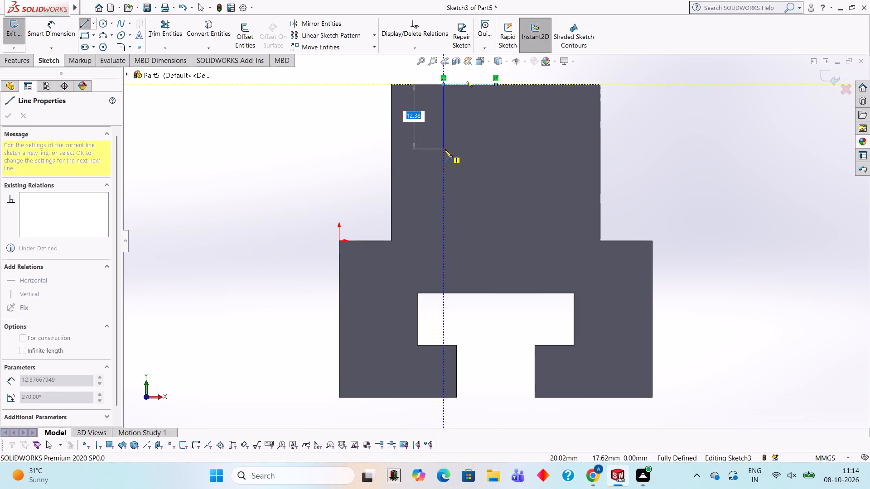
type("30")
key("Return")
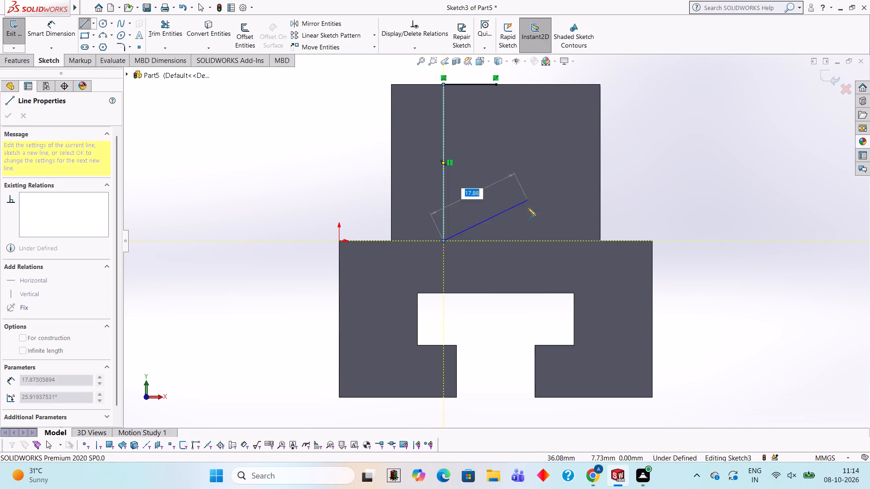
type("20")
key("Return")
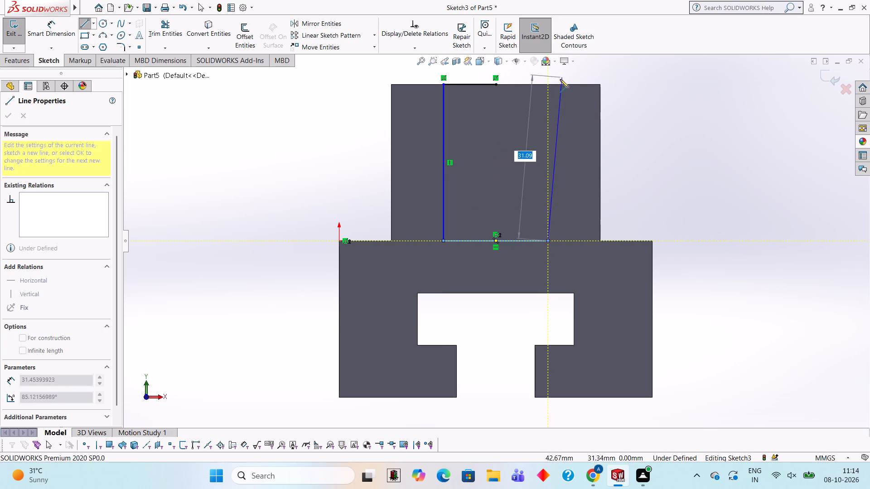
left_click(547, 84)
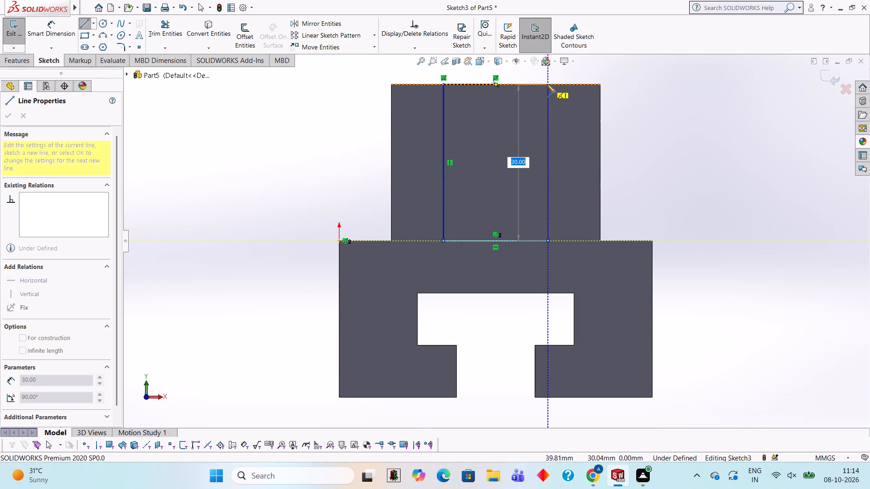
left_click(496, 83)
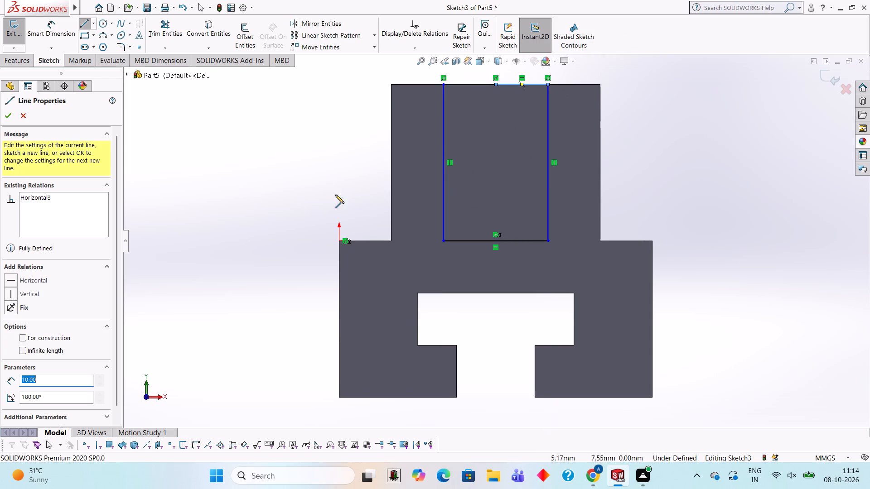
key("Escape")
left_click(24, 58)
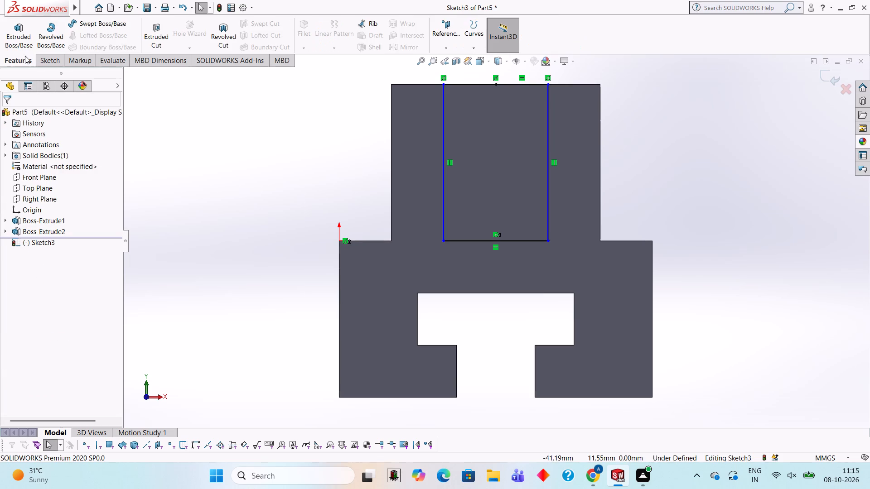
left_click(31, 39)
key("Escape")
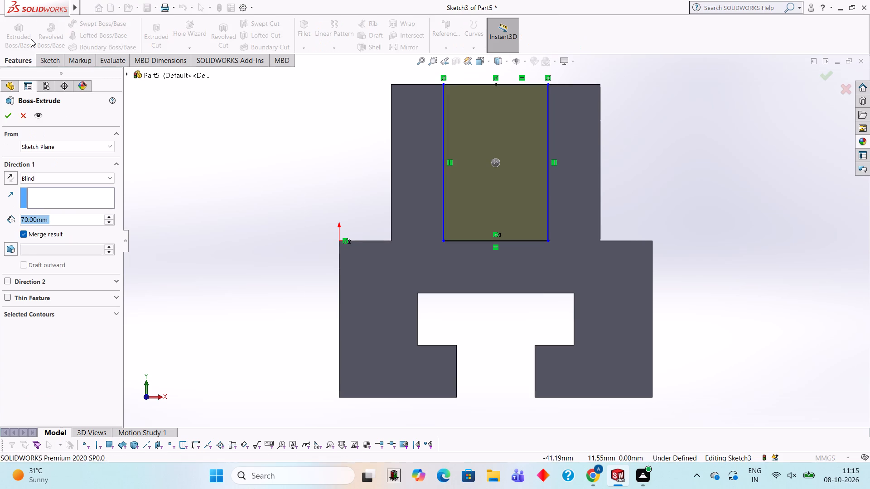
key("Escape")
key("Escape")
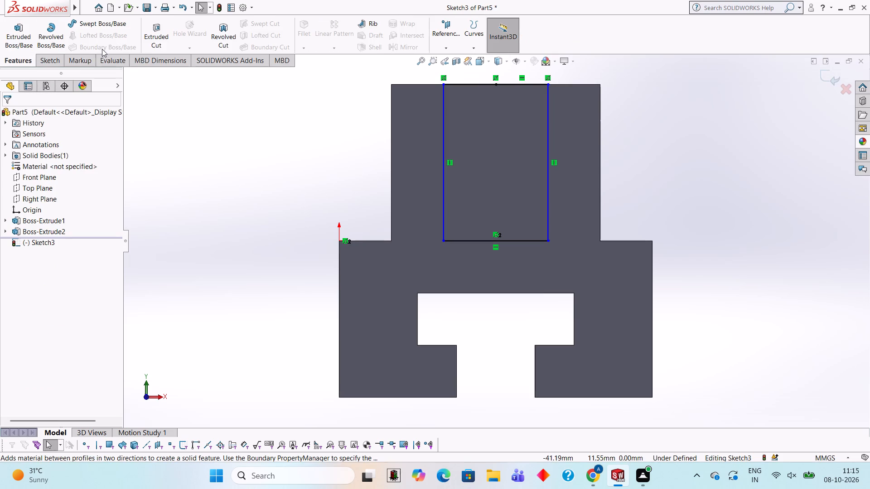
Cut-extrude the 20 × 30 mm rectangle to a blind depth of 70 mm along the upper block.
left_click(161, 29)
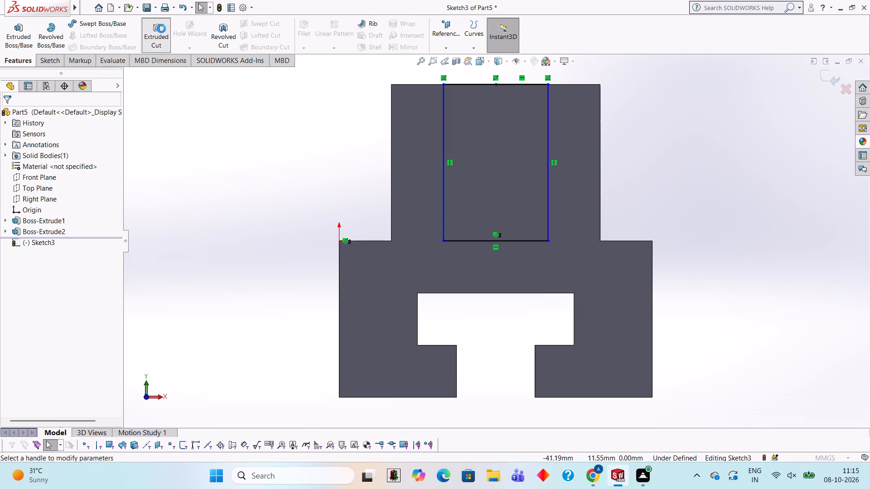
middle_click_drag(244, 169, 272, 171)
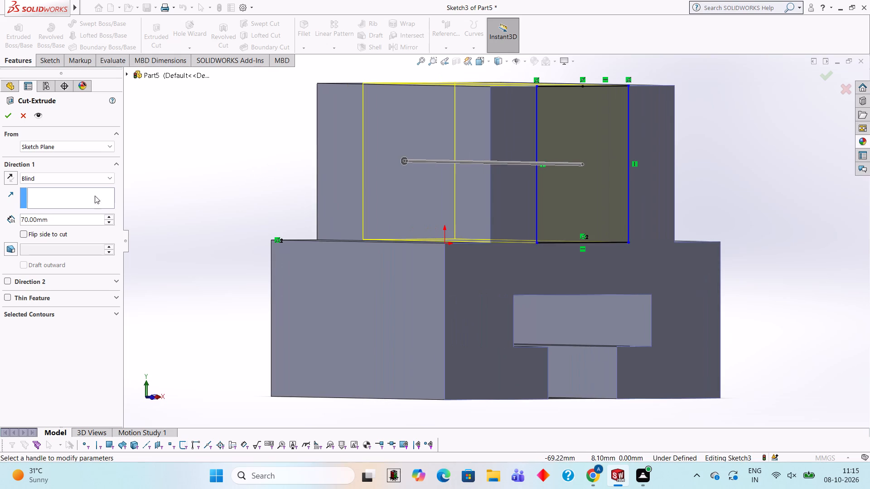
left_click(14, 116)
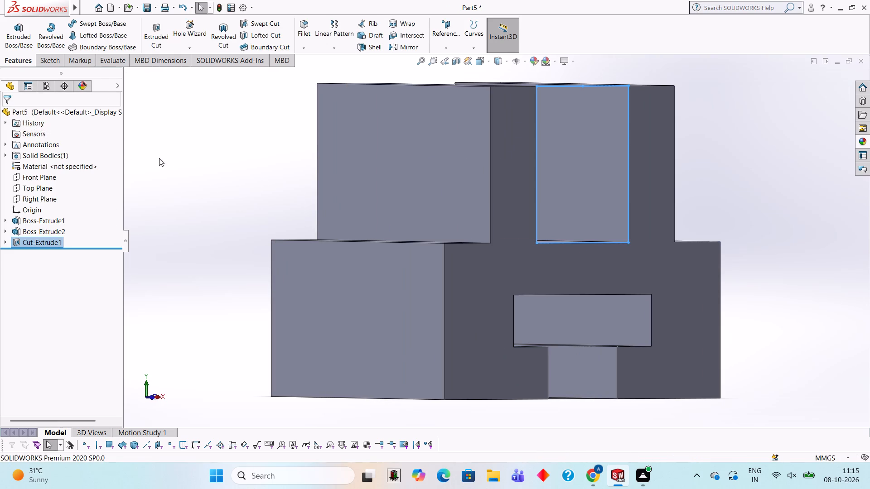
left_click(188, 153)
Start a new sketch on the outer side face of the left upright wall, viewed square-on.
scroll(254, 168, "up", 2)
middle_click_drag(429, 185, 432, 241)
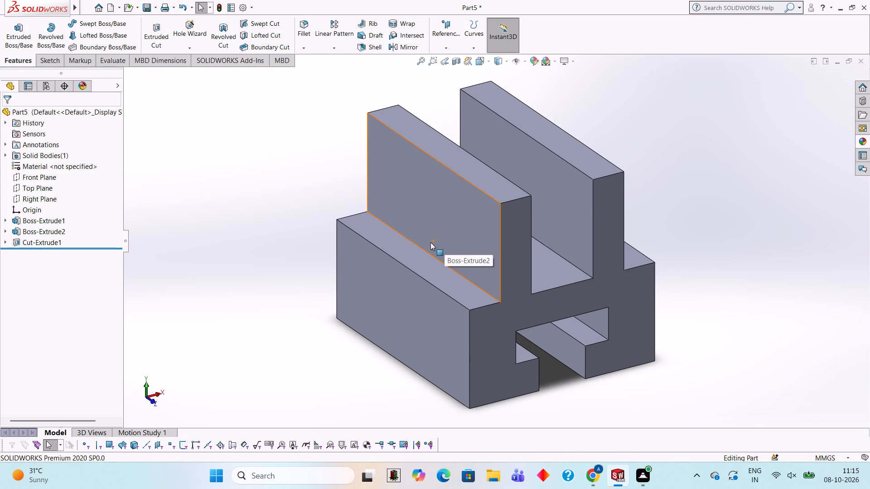
left_click(441, 197)
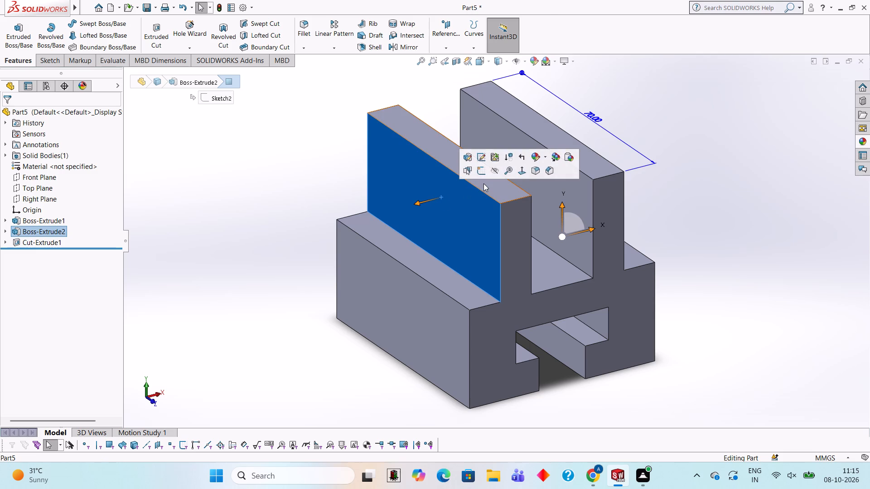
left_click(480, 177)
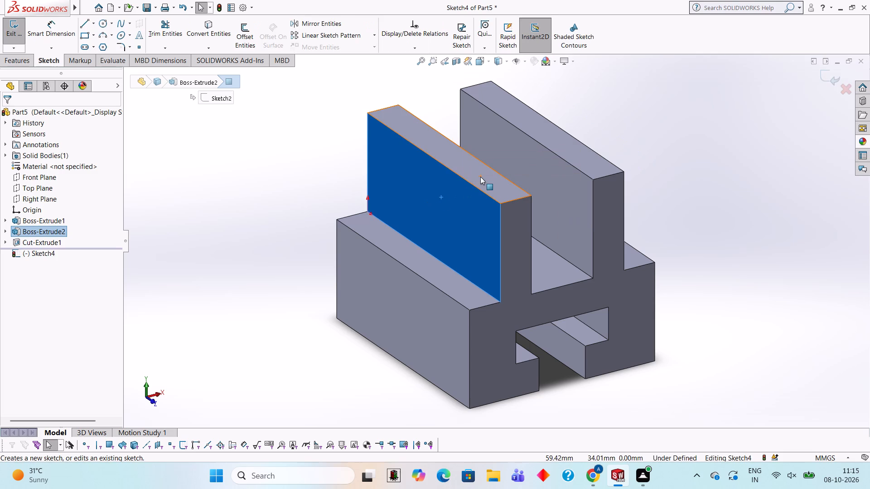
key("ctrl+8")
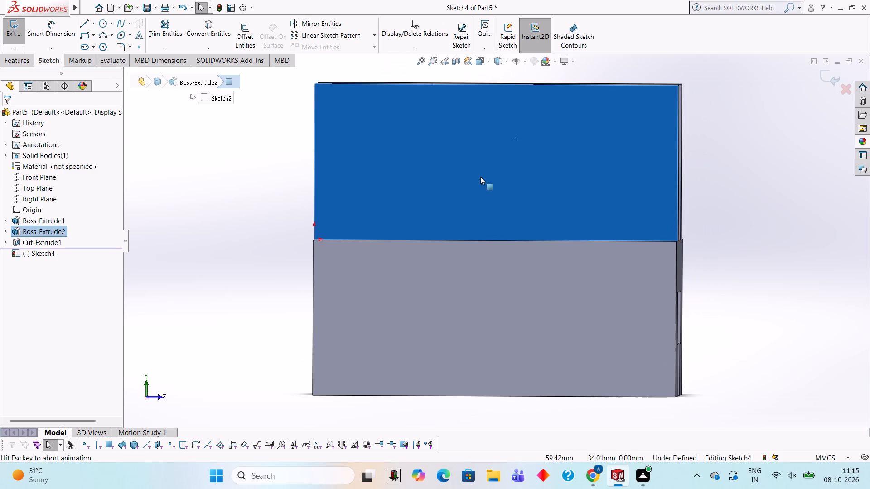
Sketch a closed rectangle 20 mm wide and 15 mm deep with lines, hanging from the midpoint of the wall's top edge.
left_click(87, 20)
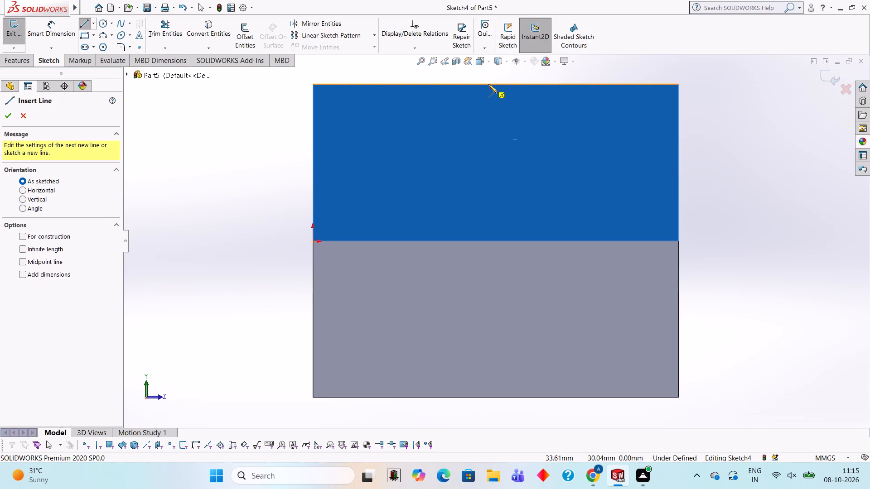
left_click(494, 84)
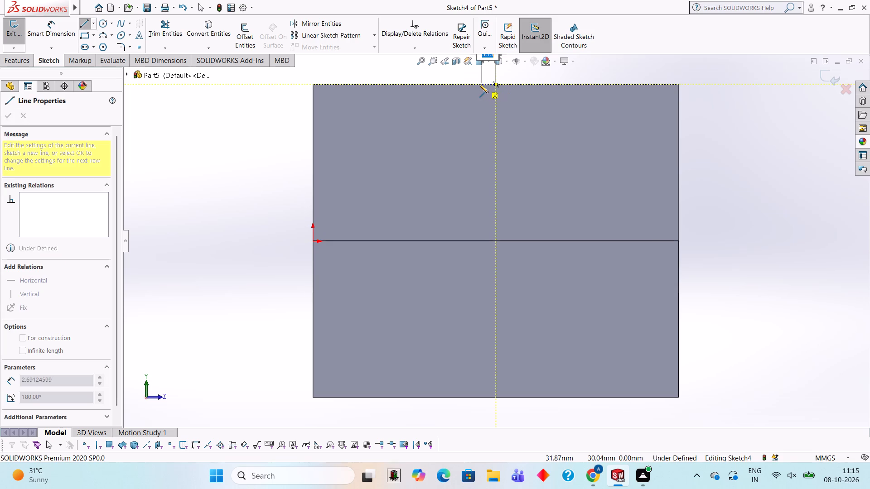
type("10")
key("Return")
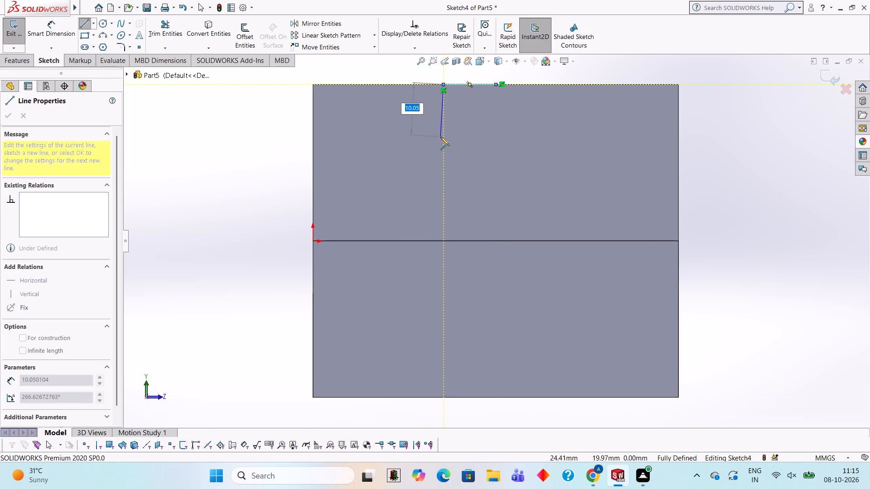
type("15")
key("Return")
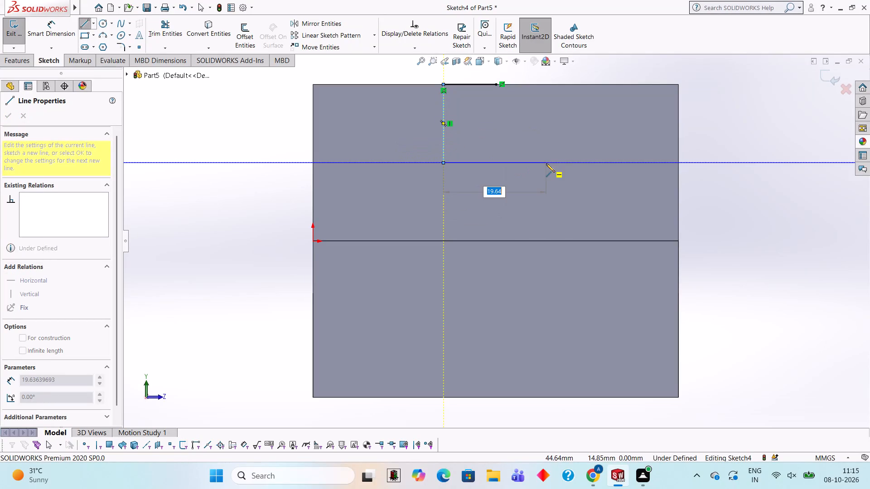
type("20")
key("Return")
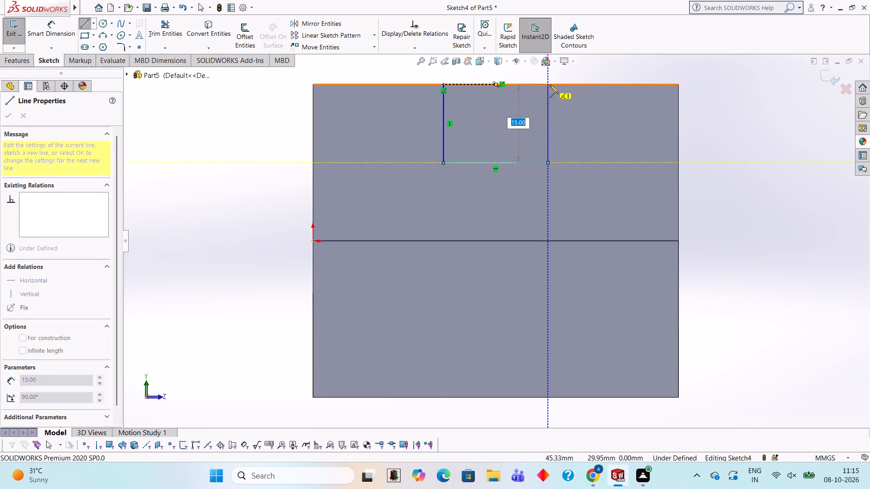
type("15")
key("Return")
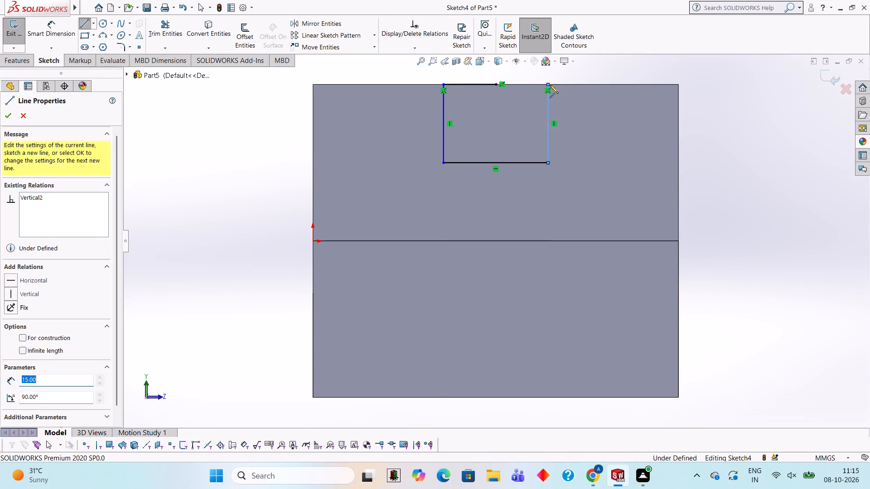
left_click(496, 85)
key("Escape")
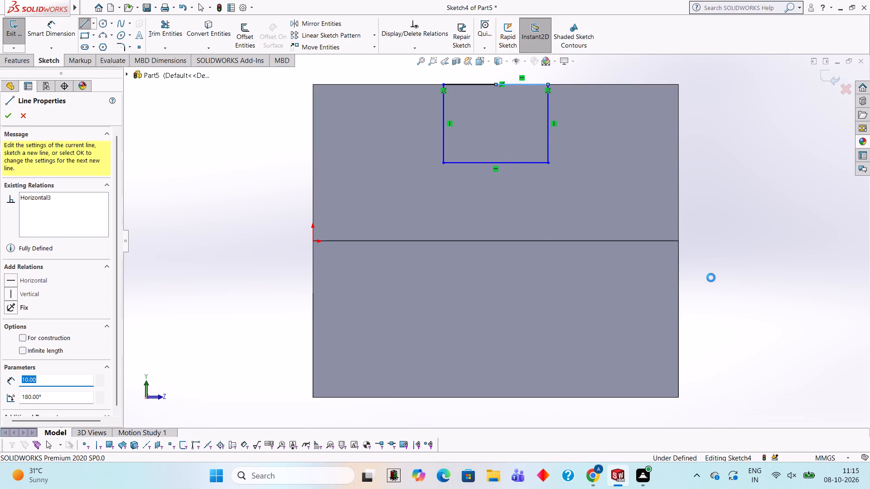
Cut-extrude the 20 × 15 mm rectangle to a blind depth of 70 mm across both upright walls.
middle_click_drag(751, 199, 732, 249)
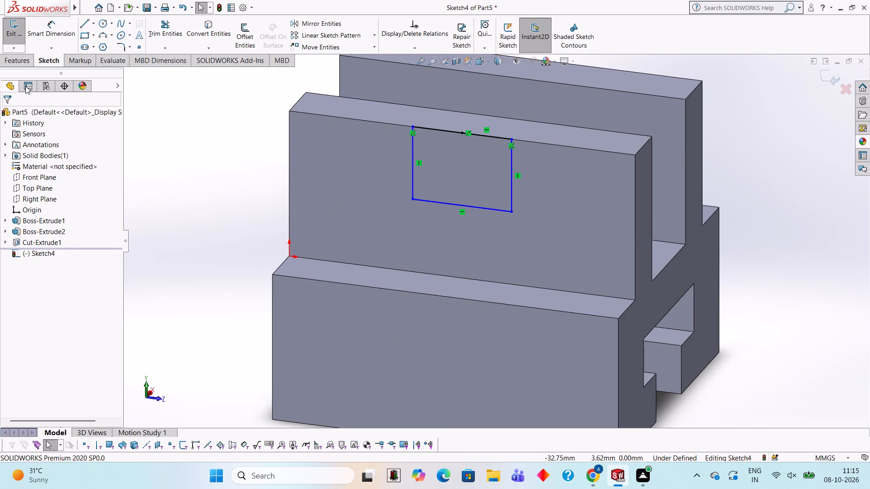
left_click(20, 55)
left_click(162, 38)
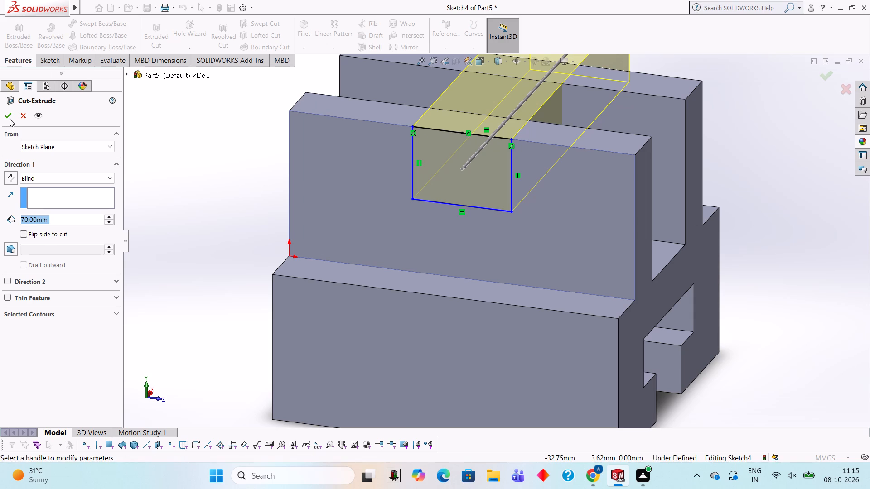
left_click(10, 119)
left_click(180, 149)
Start a new sketch on the part's front slotted end face with the two uprights, viewed square-on.
scroll(184, 149, "up", 3)
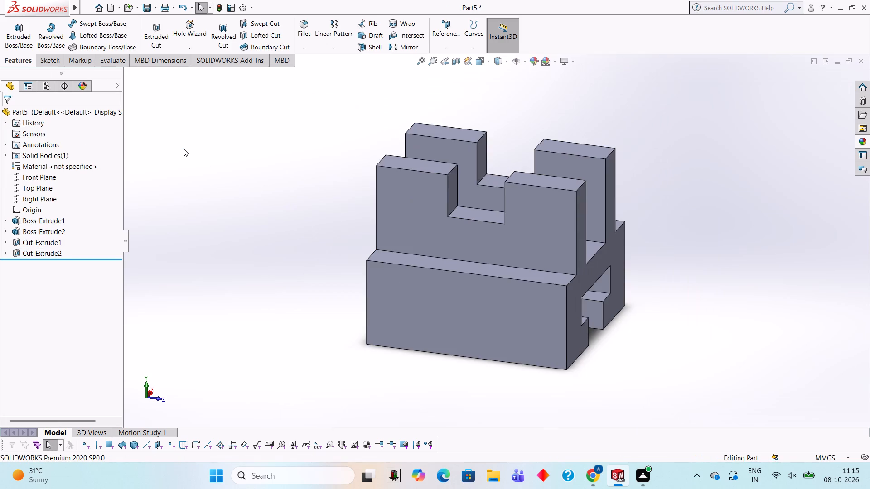
middle_click_drag(226, 174, 190, 166)
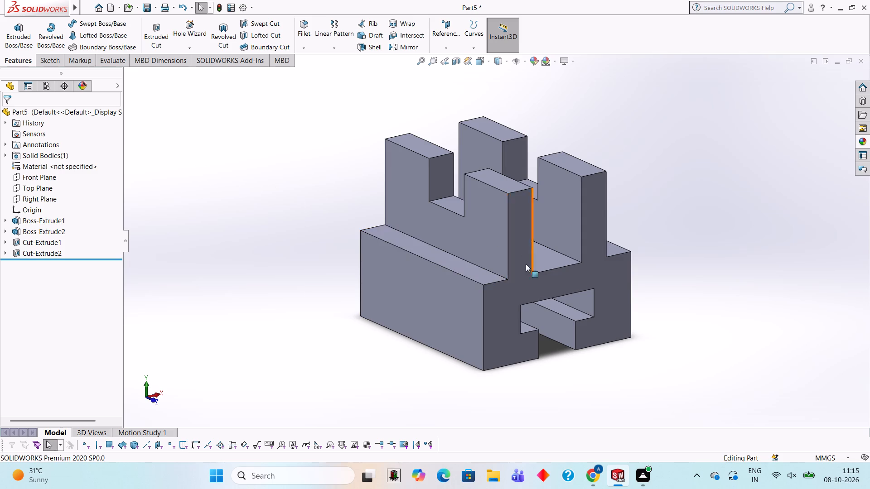
middle_click_drag(522, 264, 488, 225)
middle_click(488, 225)
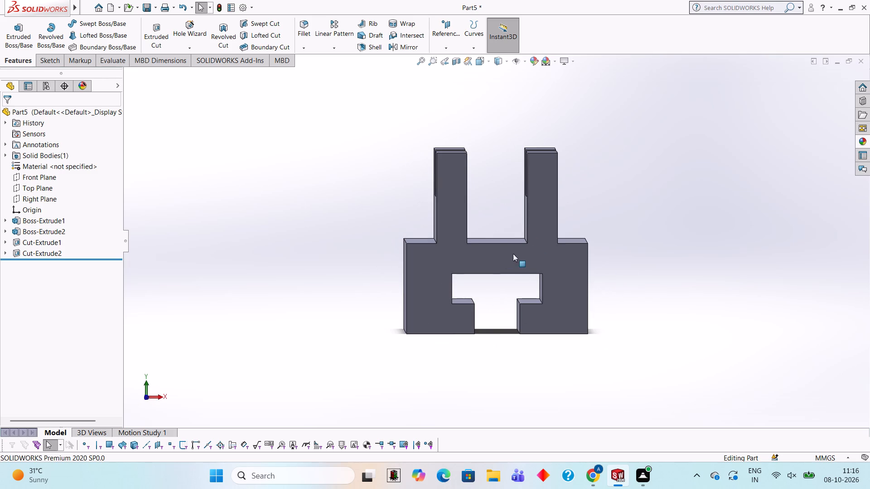
left_click(526, 249)
left_click(568, 222)
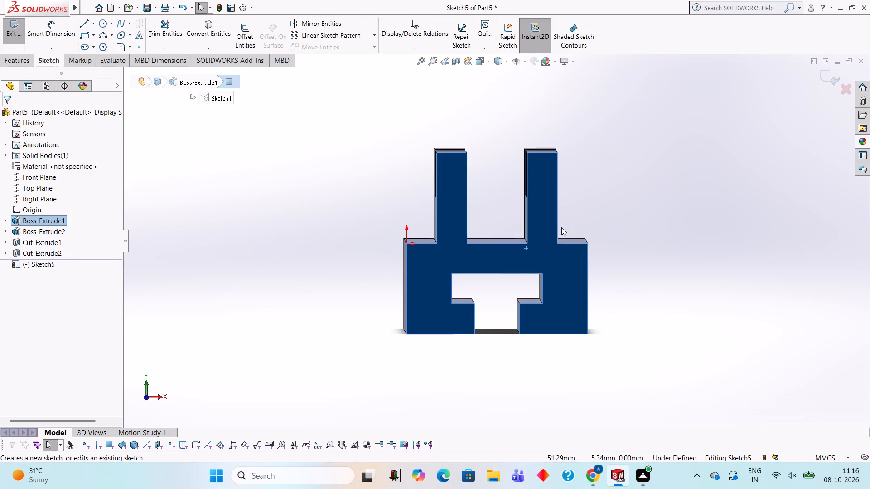
key("ctrl+8")
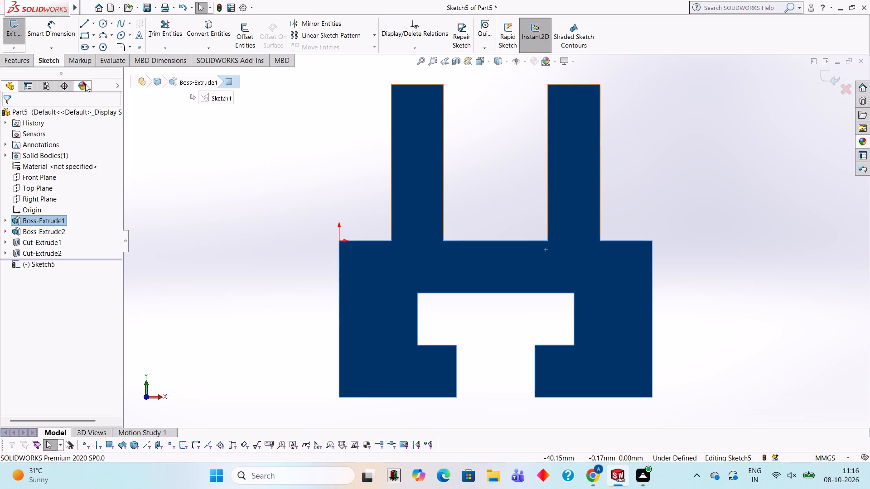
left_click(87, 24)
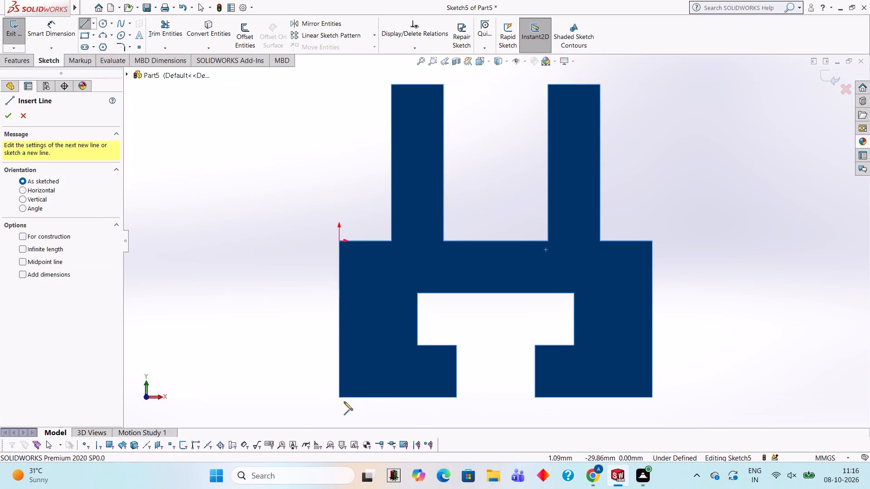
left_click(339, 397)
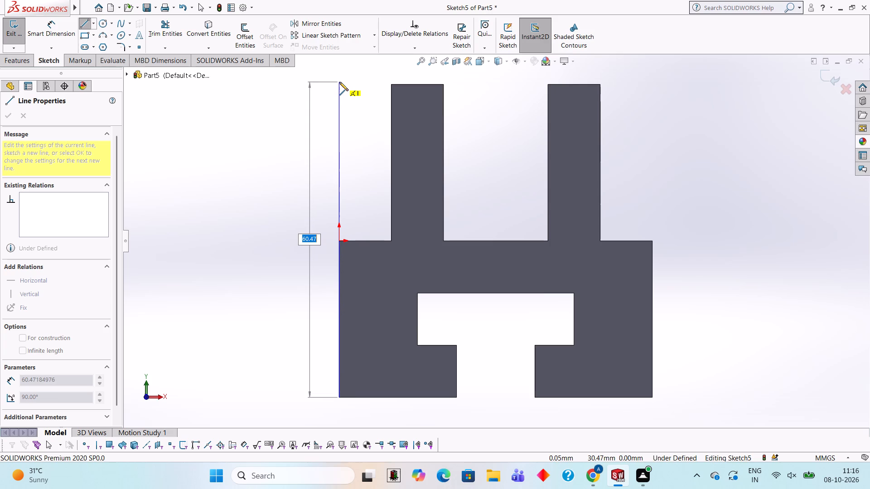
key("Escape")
Apply the solid Blue appearance to the whole part.
middle_click_drag(503, 231, 527, 294)
middle_click_drag(527, 294, 542, 259)
scroll(477, 220, "up", 4)
scroll(457, 339, "down", 1)
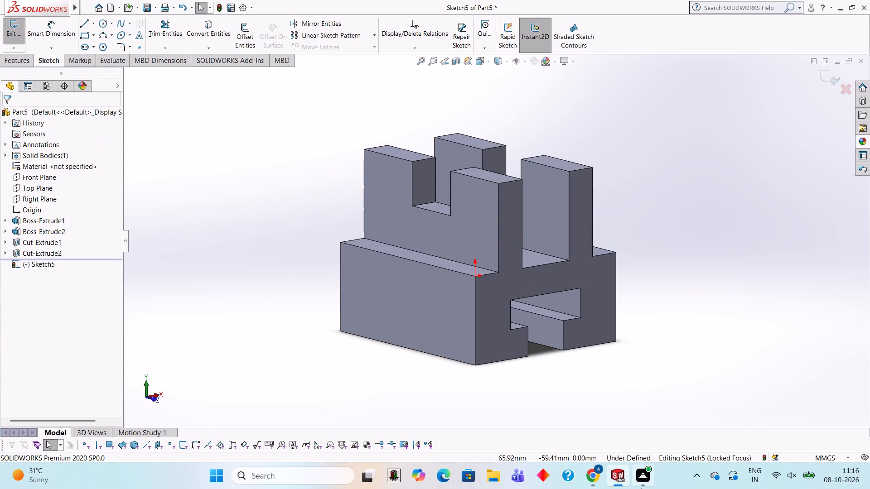
left_click(865, 138)
scroll(770, 271, "down", 5)
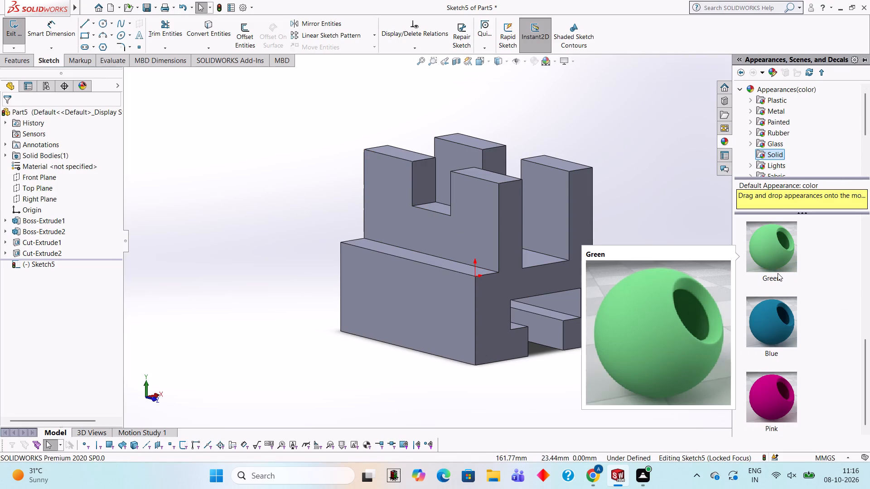
left_click_drag(773, 306, 551, 247)
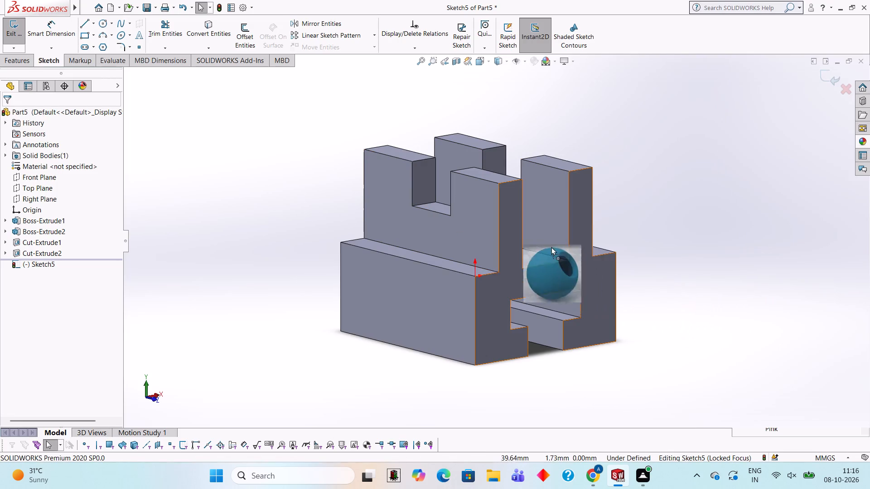
left_click_drag(551, 247, 530, 243)
left_click(545, 243)
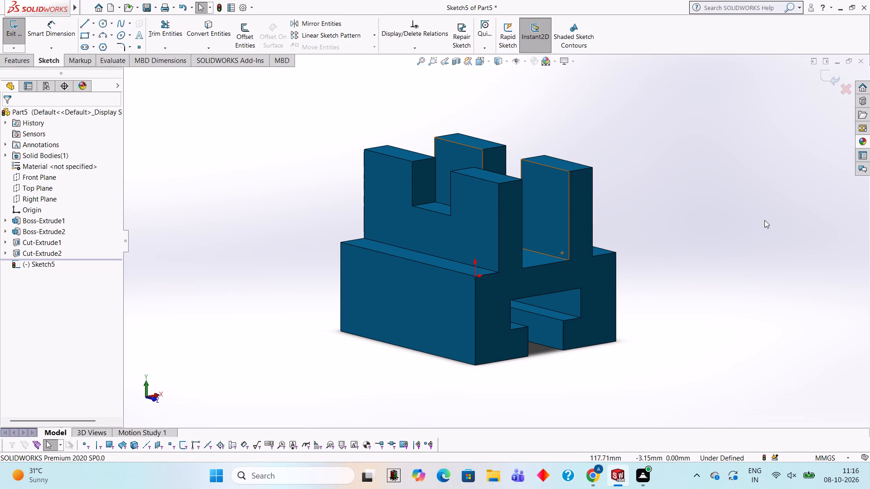
Apply the solid Pink appearance to the inner side wall on the right of the T-slot, as that face only.
left_click(861, 143)
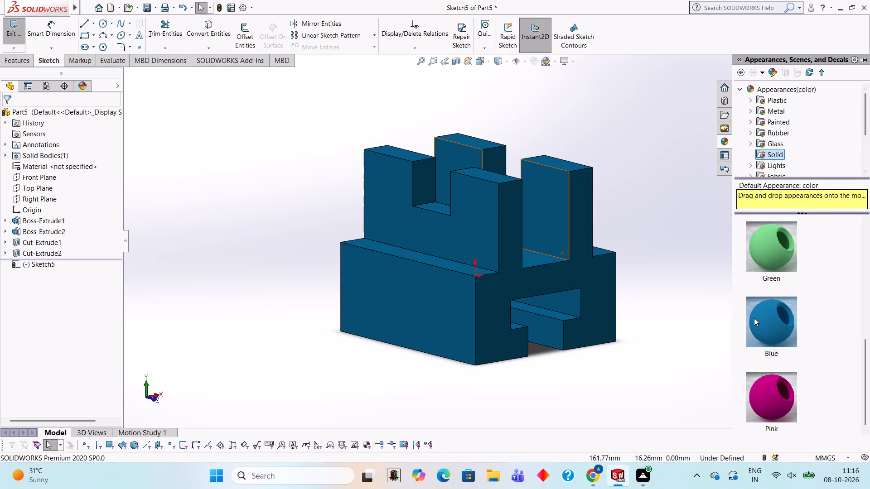
scroll(754, 318, "down", 2)
left_click_drag(780, 385, 562, 302)
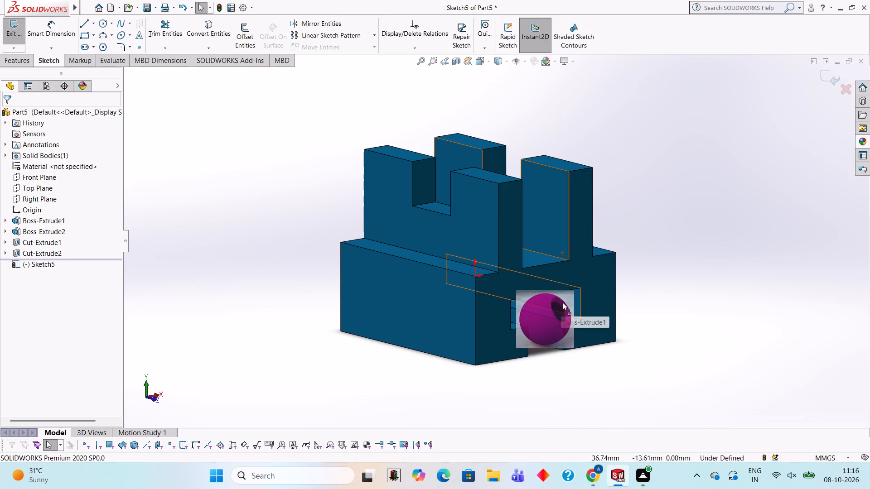
left_click_drag(562, 302, 567, 302)
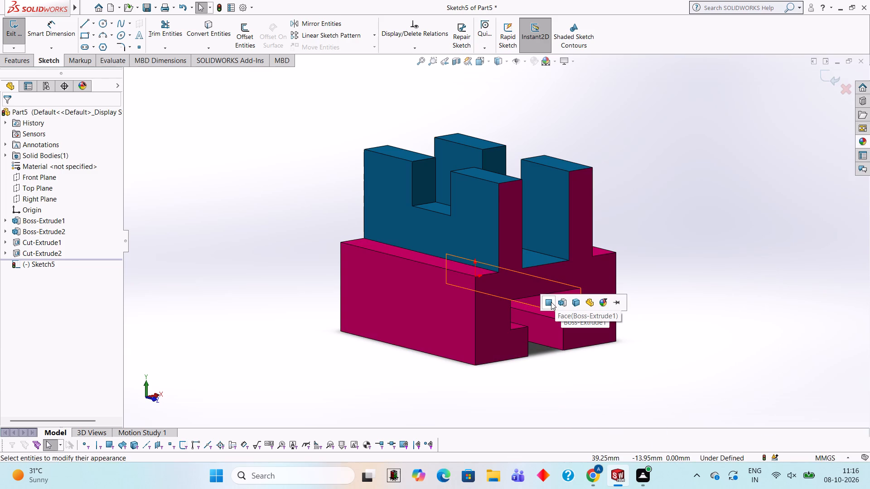
left_click(551, 302)
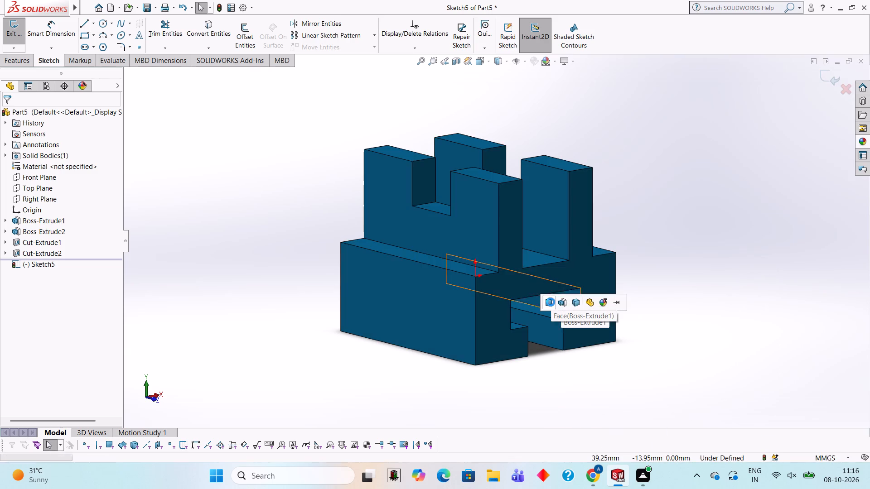
Apply the solid Pink appearance to the ceiling face of the T-slot.
middle_click_drag(577, 362, 507, 258)
scroll(438, 250, "down", 1)
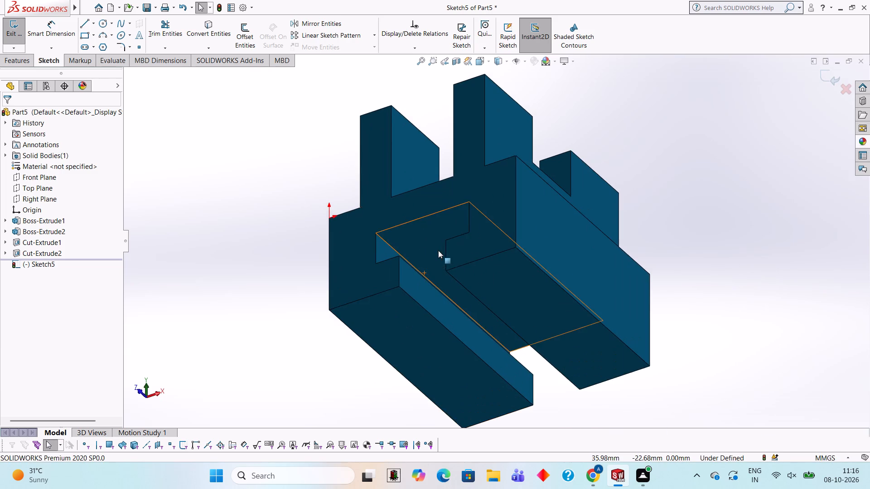
scroll(438, 250, "down", 2)
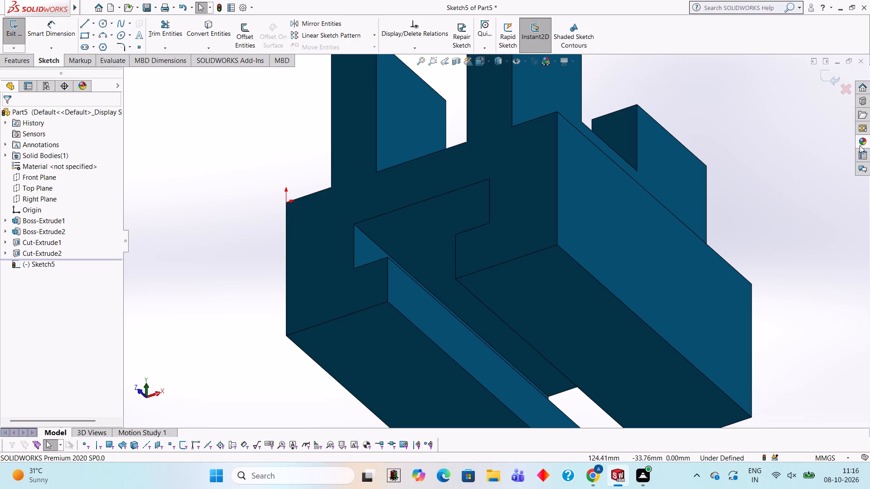
left_click(860, 145)
left_click_drag(773, 378, 466, 246)
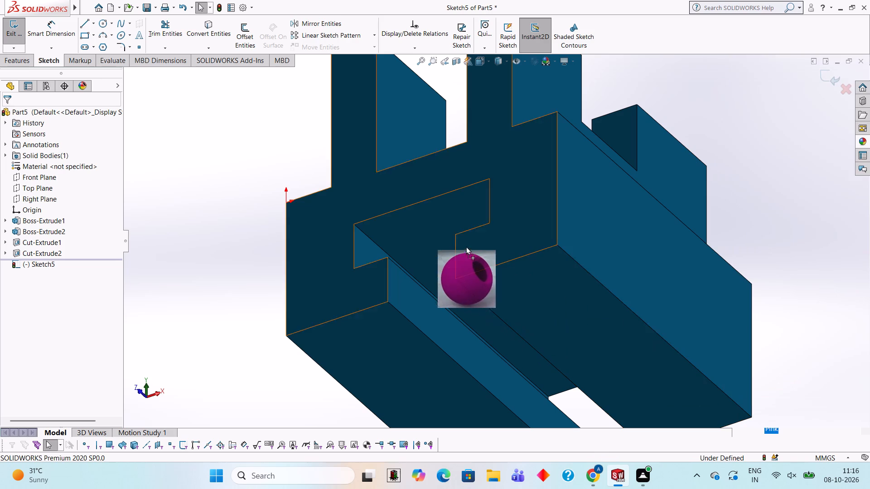
left_click_drag(466, 246, 426, 223)
left_click(426, 223)
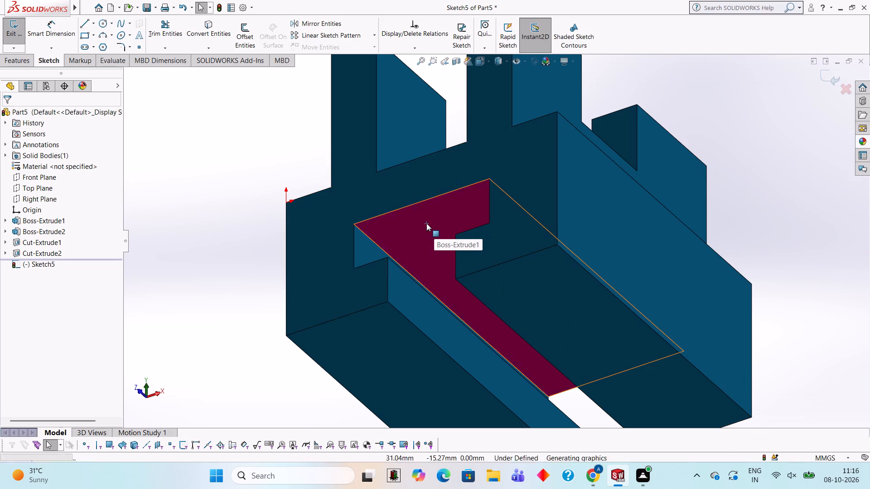
Apply the solid Pink appearance to the inner side wall on the left of the T-slot's wide part.
middle_click_drag(406, 238, 415, 328)
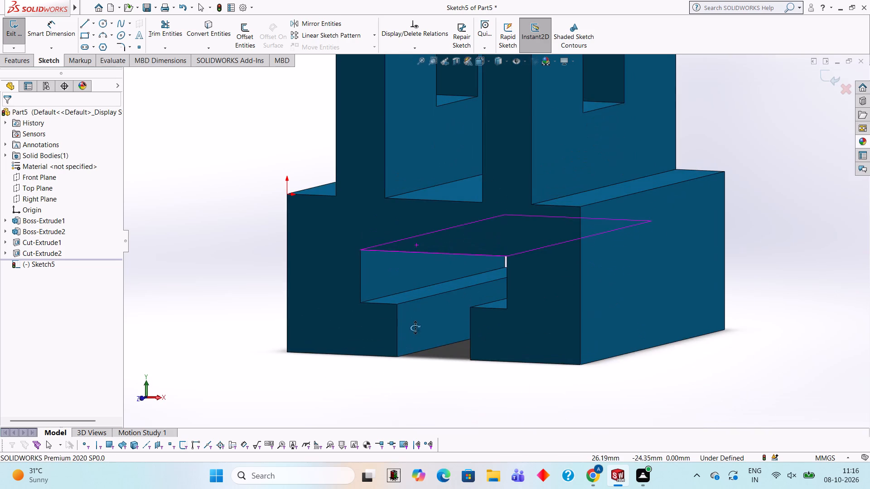
middle_click_drag(415, 328, 412, 328)
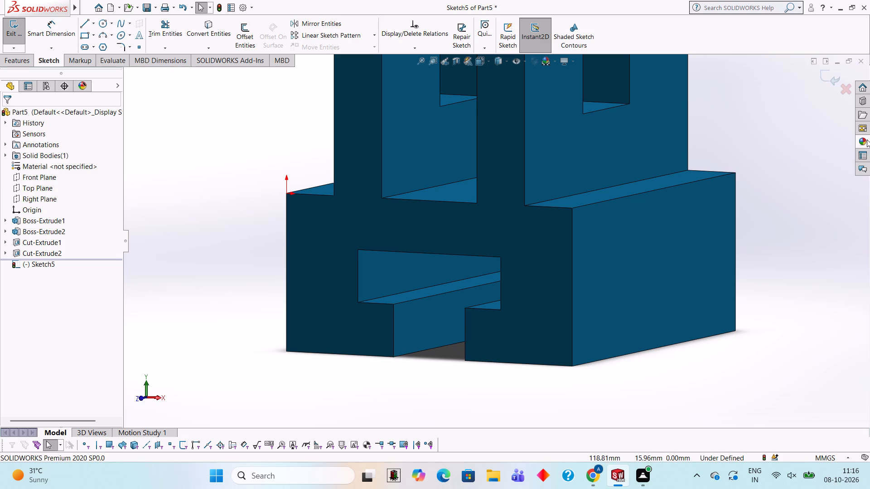
left_click(866, 139)
left_click_drag(759, 399, 395, 295)
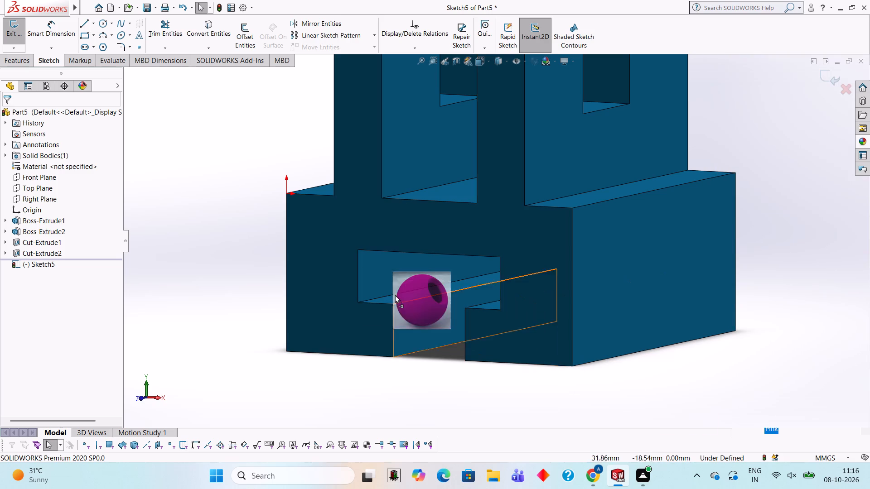
left_click_drag(395, 295, 369, 284)
left_click(369, 284)
Apply the solid Pink appearance to the horizontal ledge face on the right side of the T-slot.
scroll(369, 284, "up", 2)
middle_click_drag(437, 329, 491, 345)
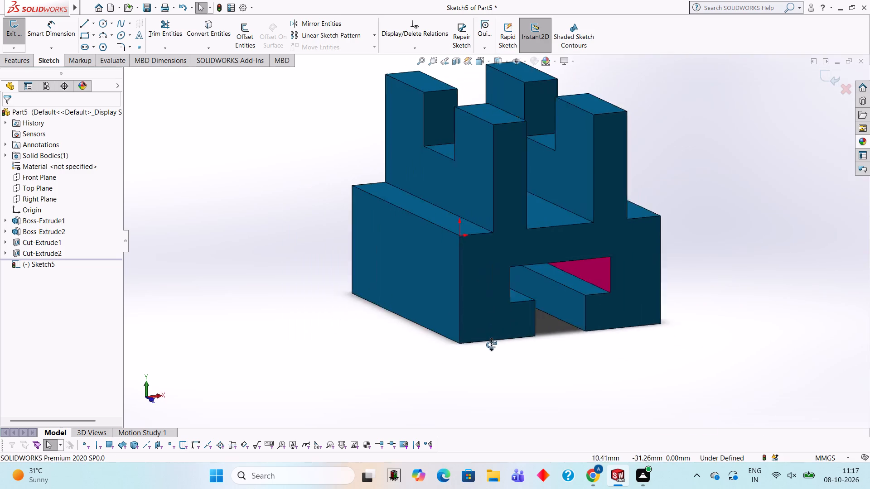
middle_click_drag(491, 345, 489, 328)
middle_click_drag(561, 277, 563, 335)
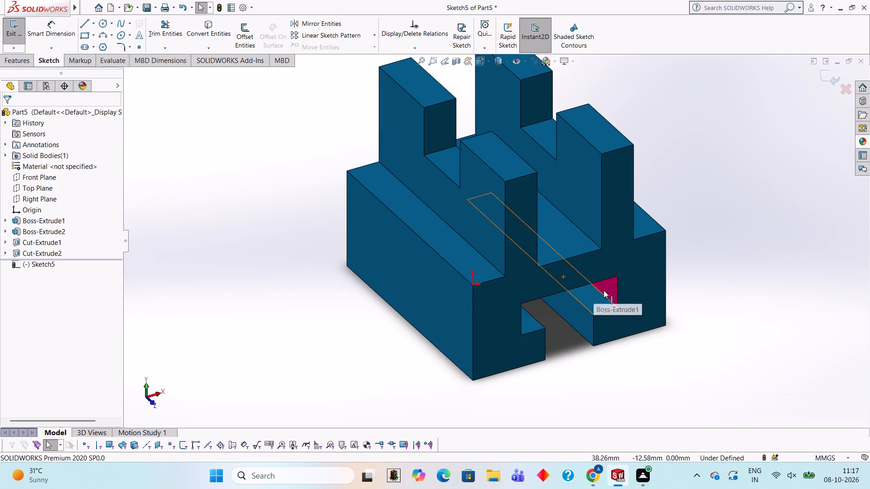
scroll(596, 296, "down", 4)
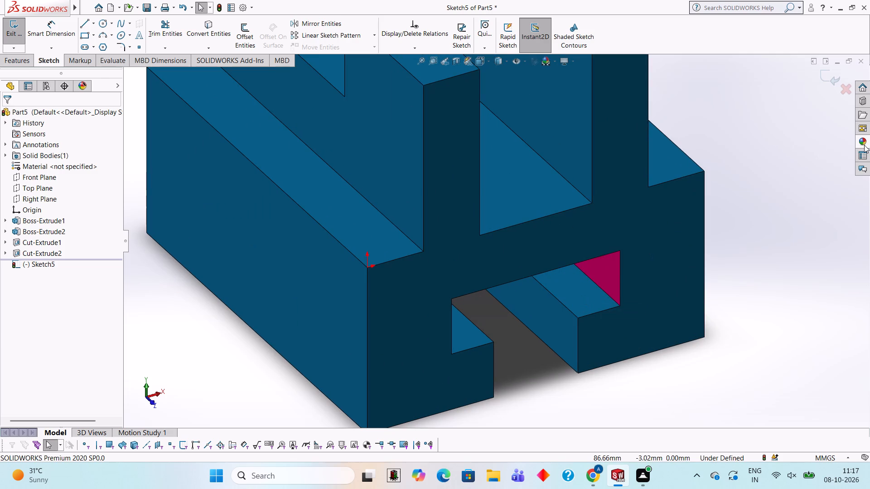
left_click(860, 145)
left_click_drag(770, 384, 586, 283)
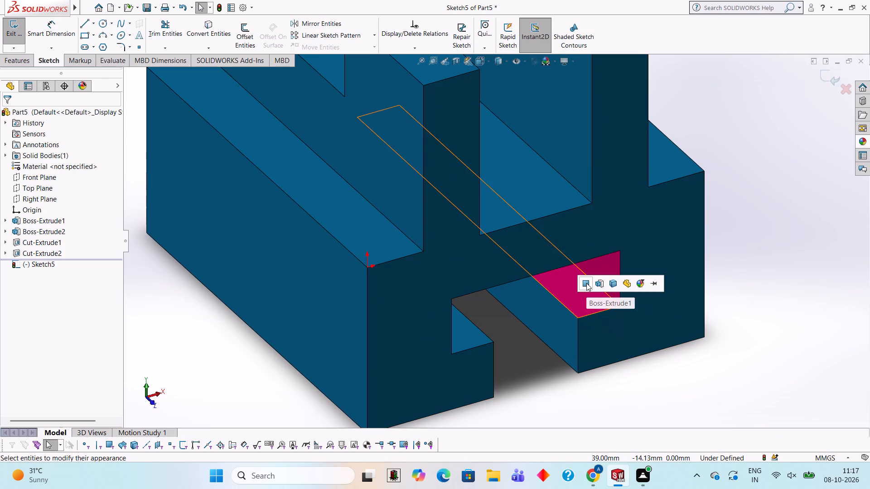
left_click(586, 283)
Apply the solid Pink appearance to the horizontal ledge face on the left side of the T-slot.
scroll(586, 283, "up", 3)
middle_click_drag(583, 283, 542, 284)
scroll(454, 247, "down", 2)
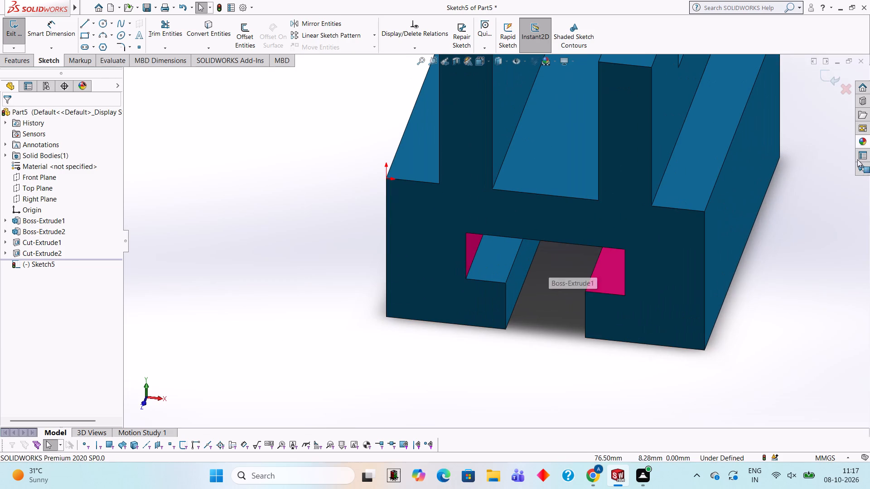
left_click(863, 139)
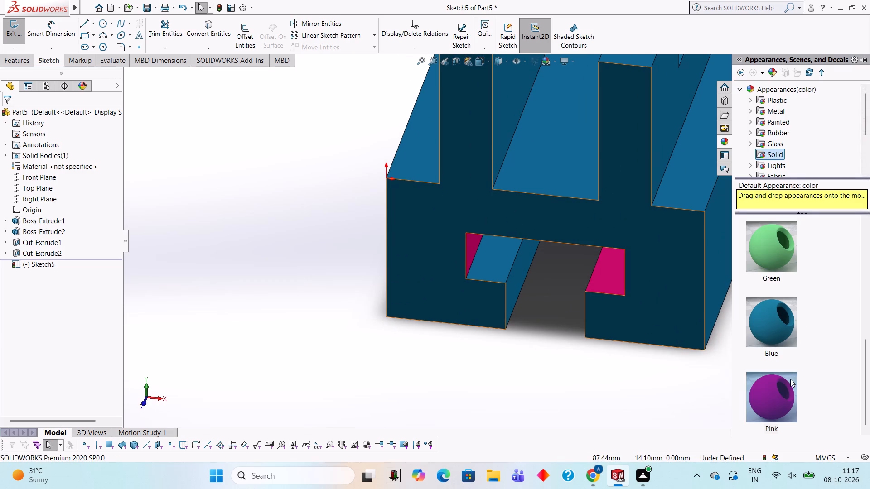
left_click_drag(788, 380, 512, 259)
left_click(512, 259)
Apply the solid Pink appearance to the vertical face of the T-slot's right lip, facing the narrow opening.
scroll(512, 259, "up", 2)
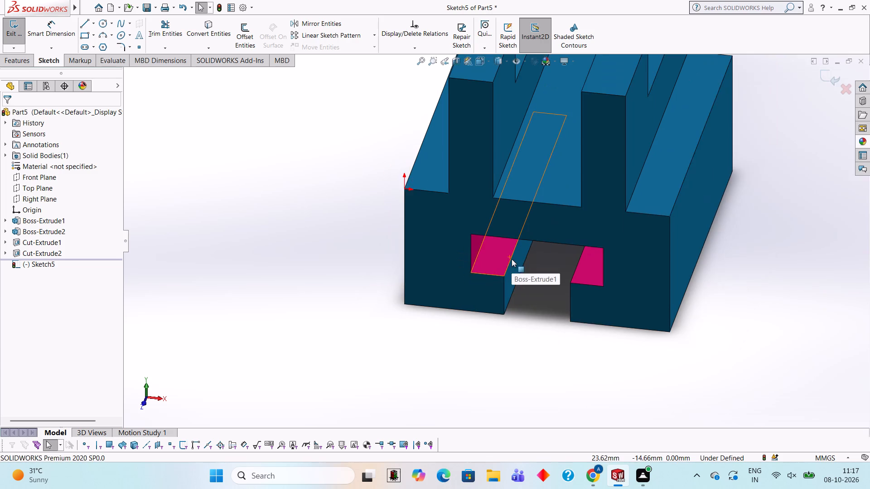
middle_click_drag(548, 292, 639, 210)
scroll(628, 242, "down", 1)
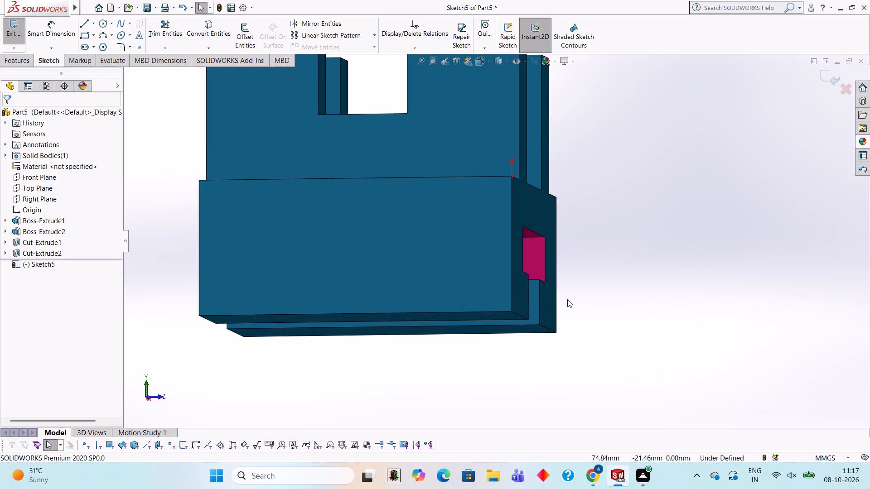
scroll(567, 299, "down", 2)
middle_click_drag(548, 301, 510, 348)
scroll(371, 343, "up", 2)
scroll(448, 299, "down", 2)
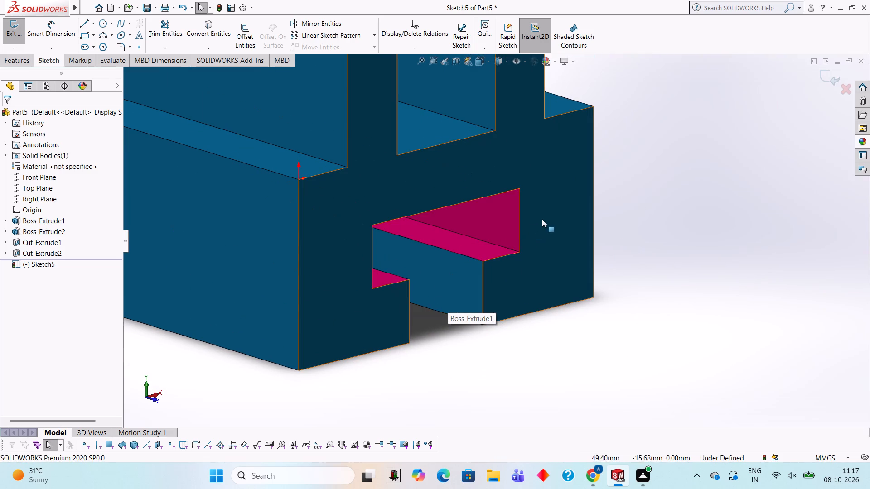
left_click(865, 143)
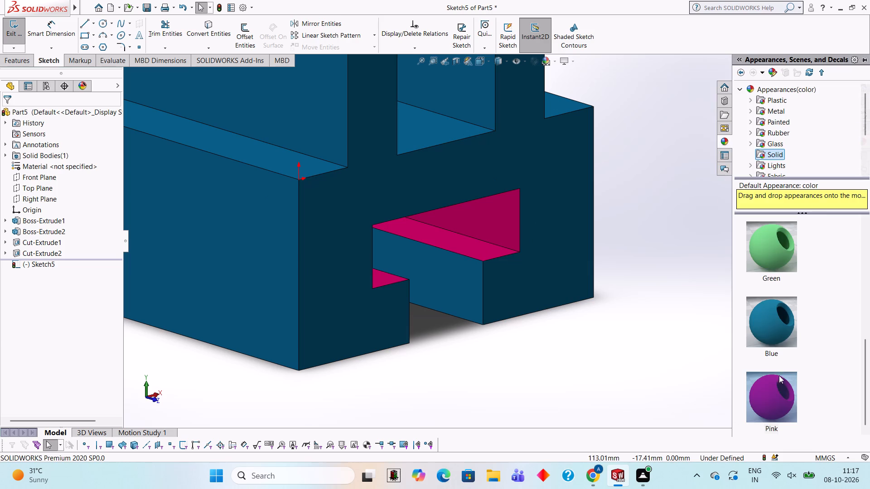
left_click_drag(779, 386, 469, 278)
left_click(469, 278)
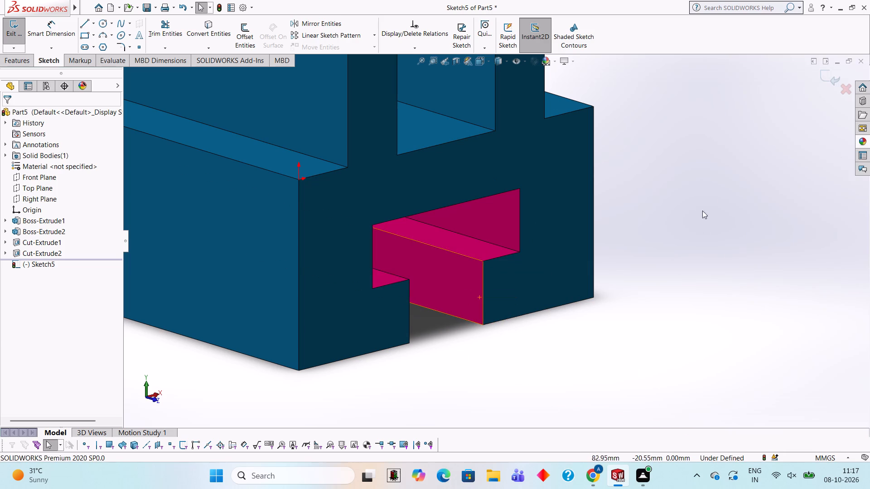
Apply the solid Pink appearance to the vertical face of the T-slot's left lip, facing the narrow opening.
middle_click_drag(632, 205, 566, 213)
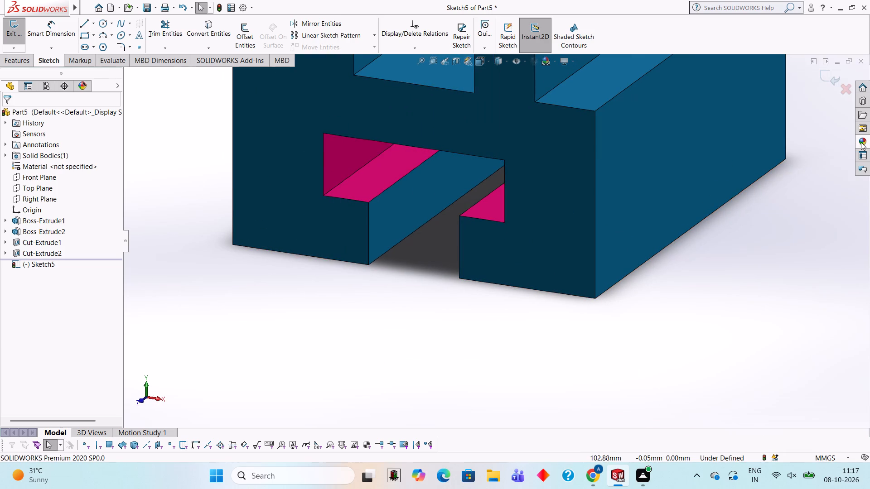
left_click(861, 142)
left_click_drag(787, 386, 411, 192)
left_click(411, 192)
Apply the solid Pink appearance to the right upright wall's inner side face, facing the lengthwise channel.
scroll(411, 192, "up", 3)
middle_click_drag(481, 239, 530, 225)
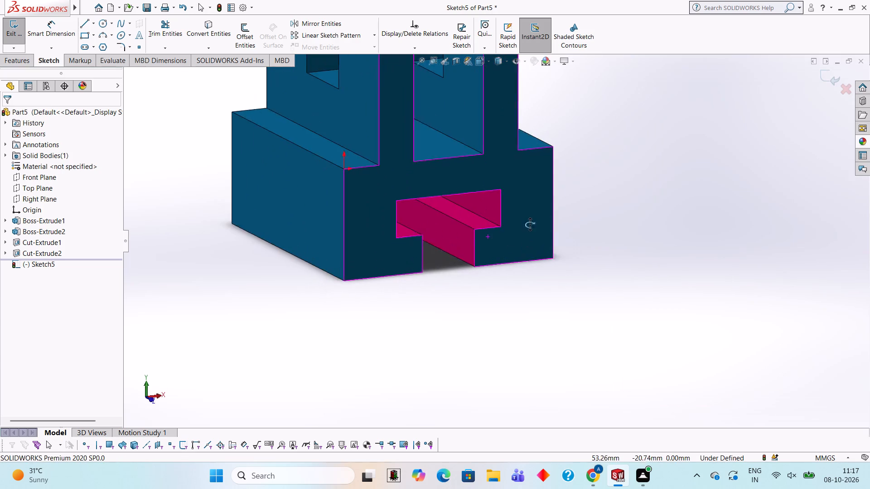
middle_click_drag(530, 225, 530, 217)
scroll(509, 192, "up", 3)
scroll(429, 139, "down", 3)
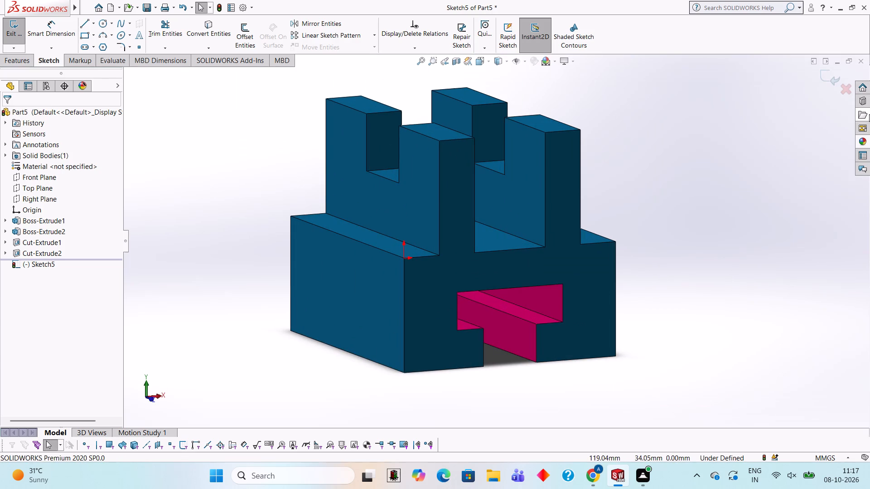
left_click(865, 139)
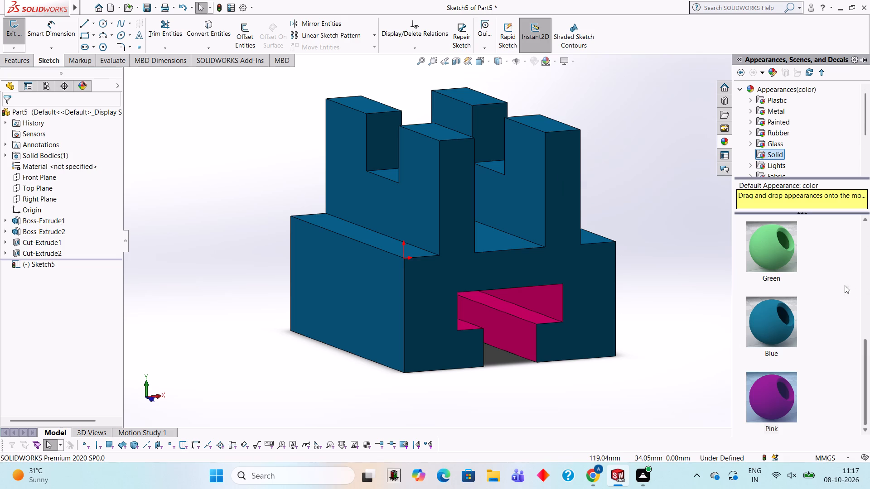
left_click_drag(775, 392, 513, 176)
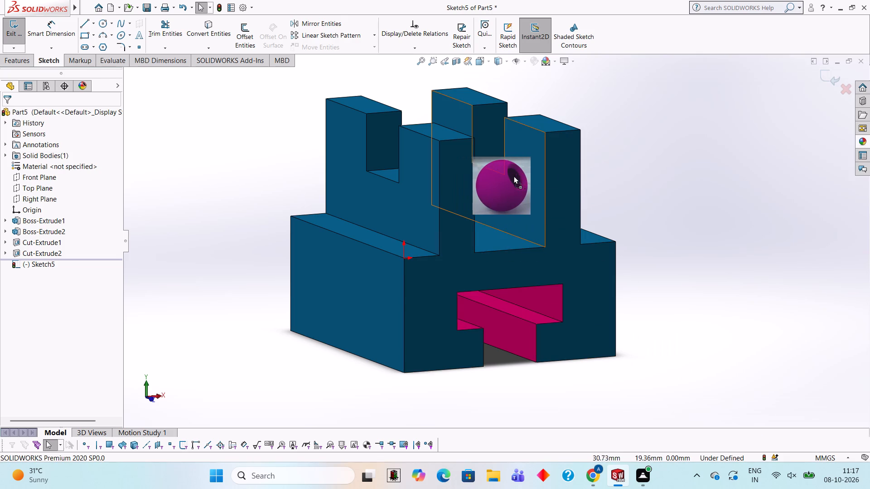
left_click_drag(513, 176, 522, 176)
left_click(522, 176)
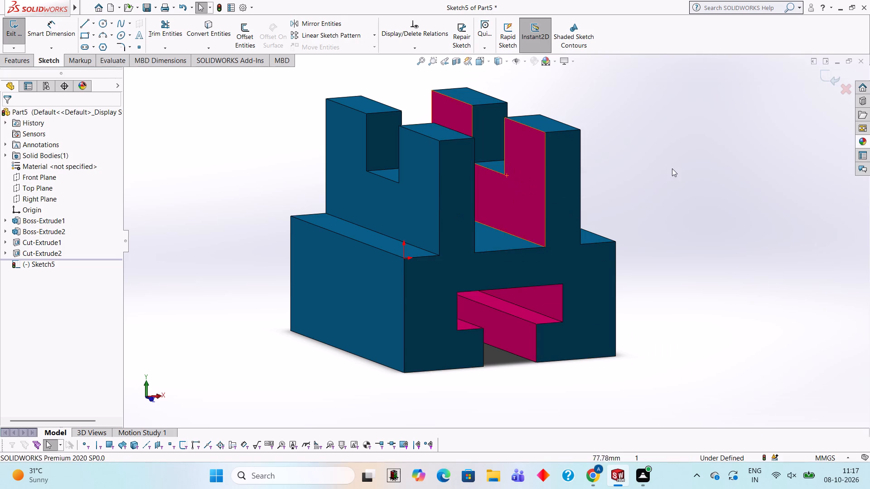
middle_click_drag(672, 168, 621, 173)
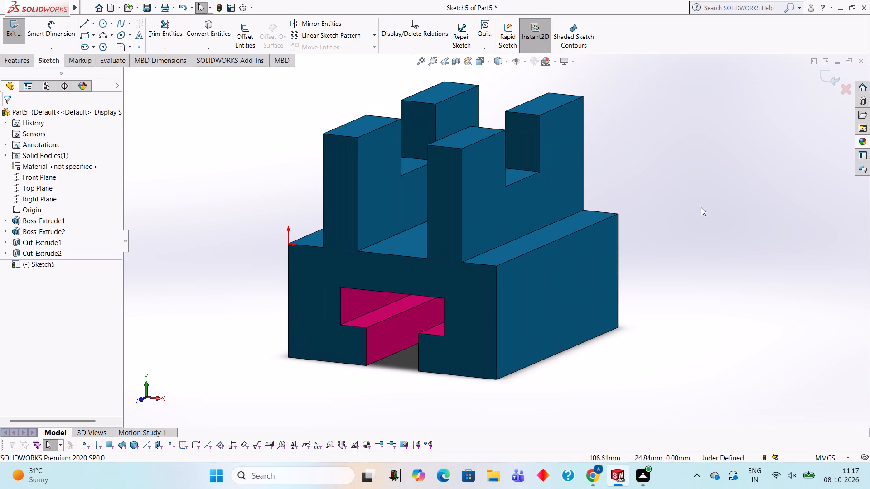
Apply the solid Pink appearance to the left upright wall's inner side face, facing the lengthwise channel.
left_click(862, 142)
left_click_drag(778, 379, 619, 373)
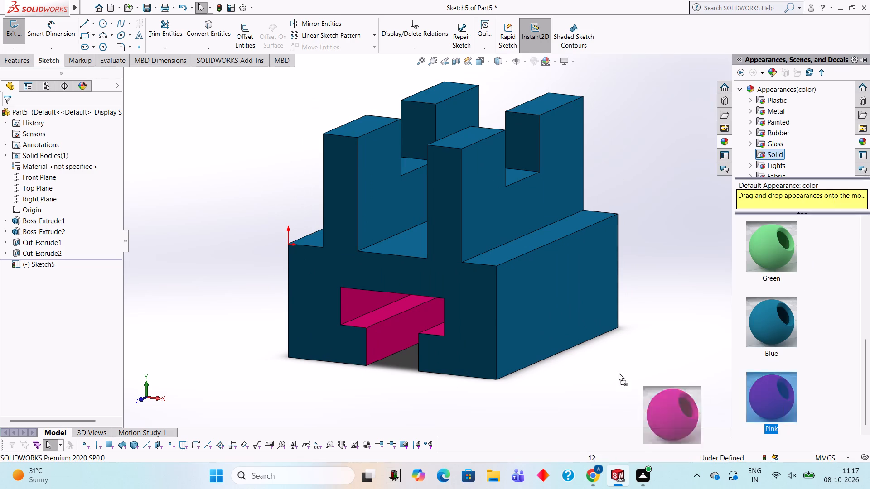
left_click_drag(619, 373, 384, 176)
left_click(384, 176)
Apply the solid Pink appearance to the left upright wall's outer side face, above the base's left shoulder.
scroll(387, 176, "up", 1)
middle_click_drag(391, 177, 439, 199)
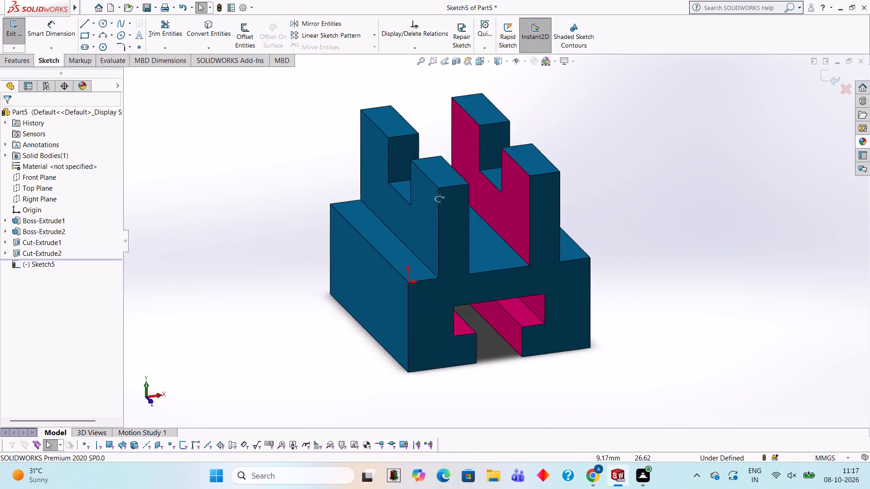
middle_click_drag(439, 199, 454, 206)
middle_click(454, 206)
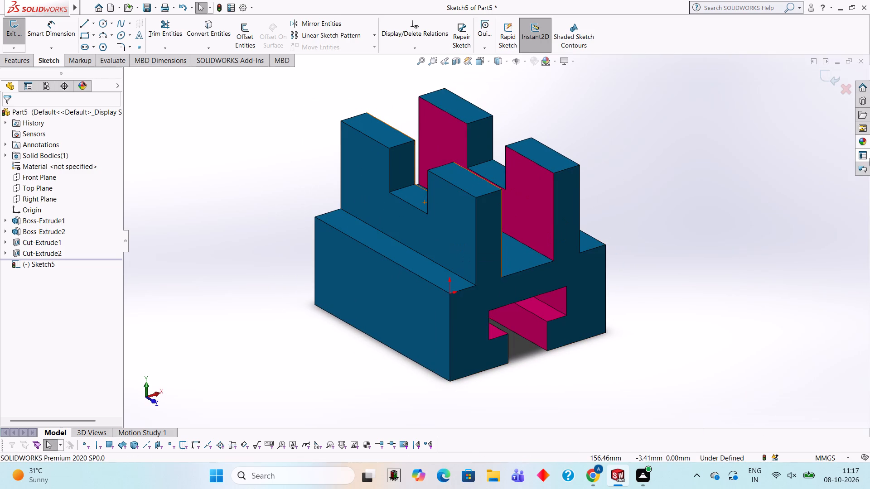
left_click(863, 146)
left_click_drag(779, 385, 534, 277)
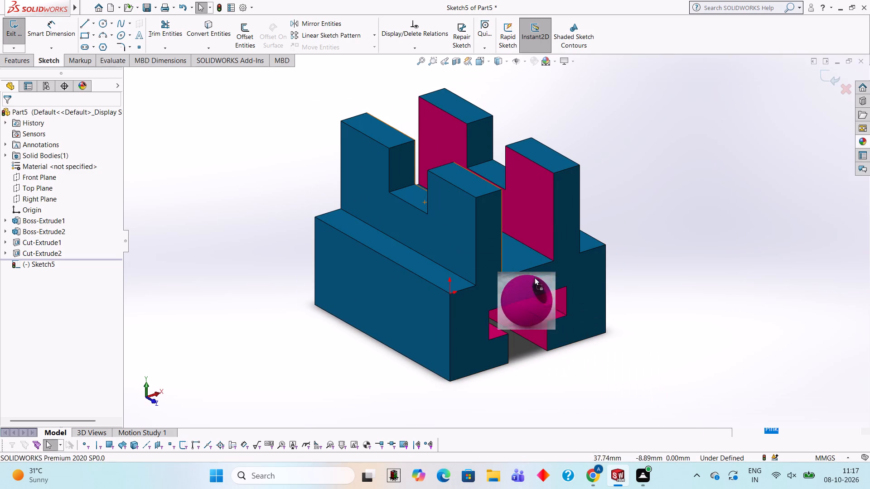
left_click_drag(534, 277, 464, 224)
left_click(464, 224)
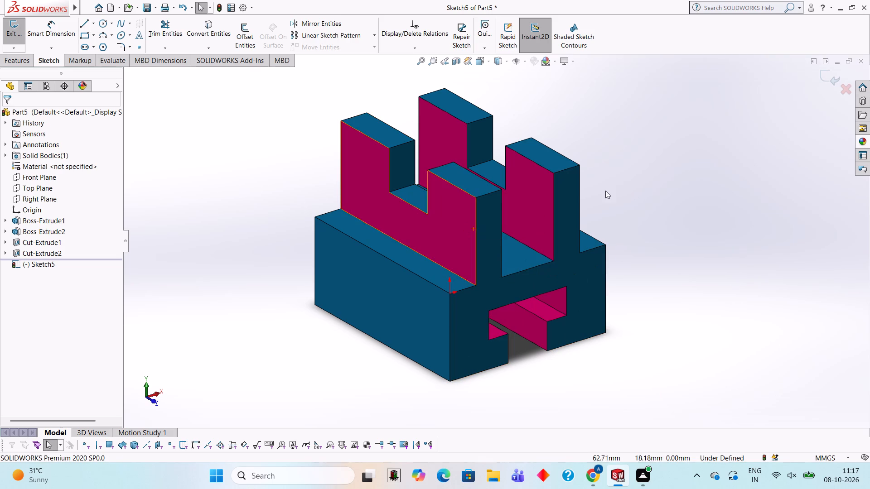
Apply the solid Pink appearance to the right upright wall's outer side face, above the base's right shoulder.
middle_click_drag(603, 207, 535, 209)
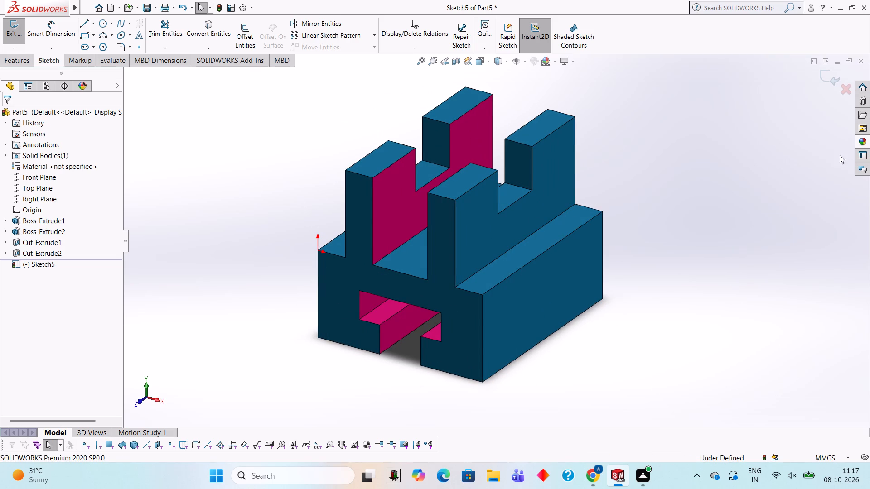
left_click(865, 143)
left_click_drag(781, 377, 600, 258)
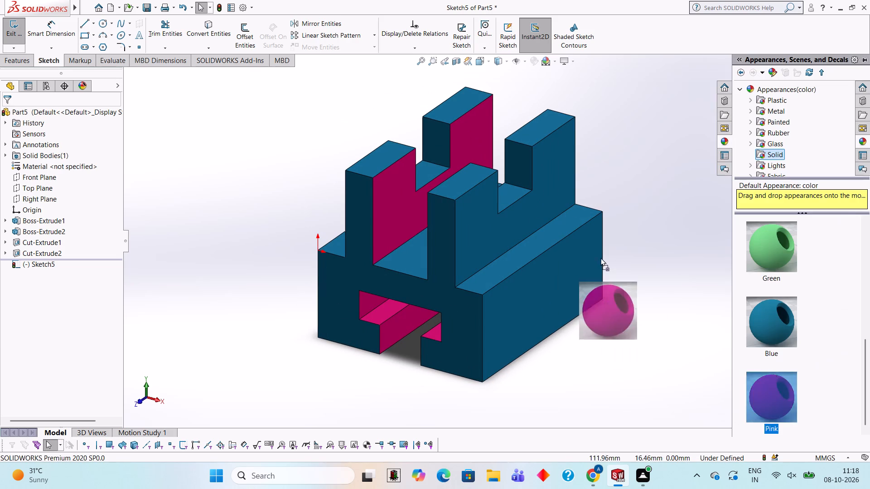
left_click_drag(600, 258, 505, 205)
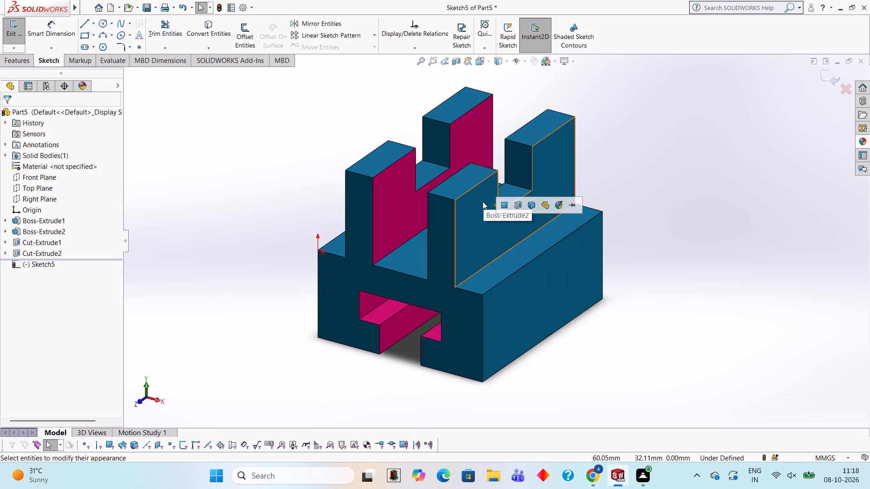
left_click(864, 144)
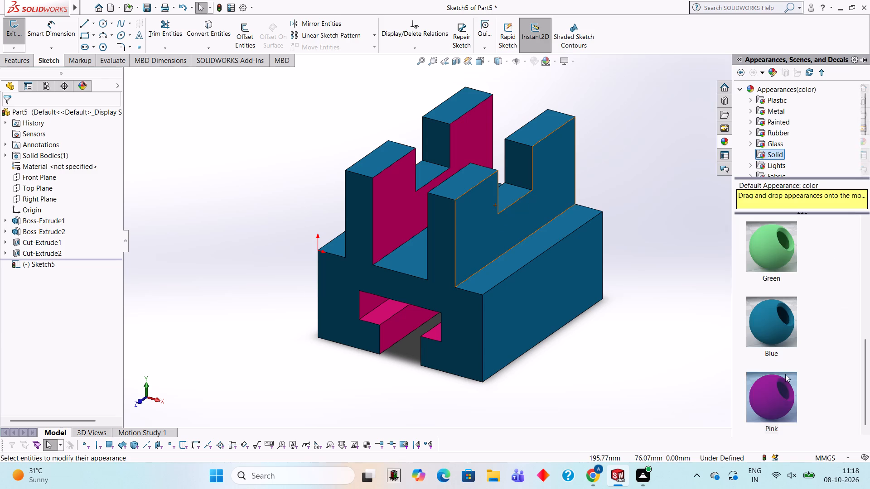
left_click_drag(787, 374, 481, 193)
left_click(481, 193)
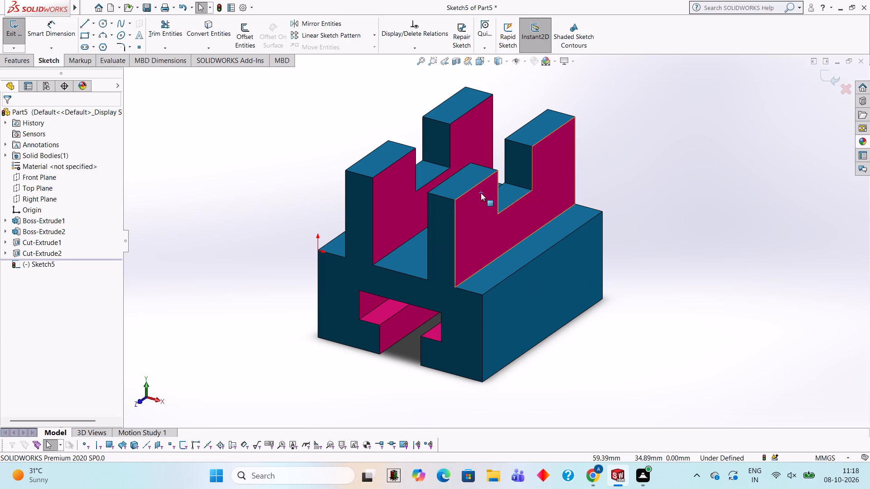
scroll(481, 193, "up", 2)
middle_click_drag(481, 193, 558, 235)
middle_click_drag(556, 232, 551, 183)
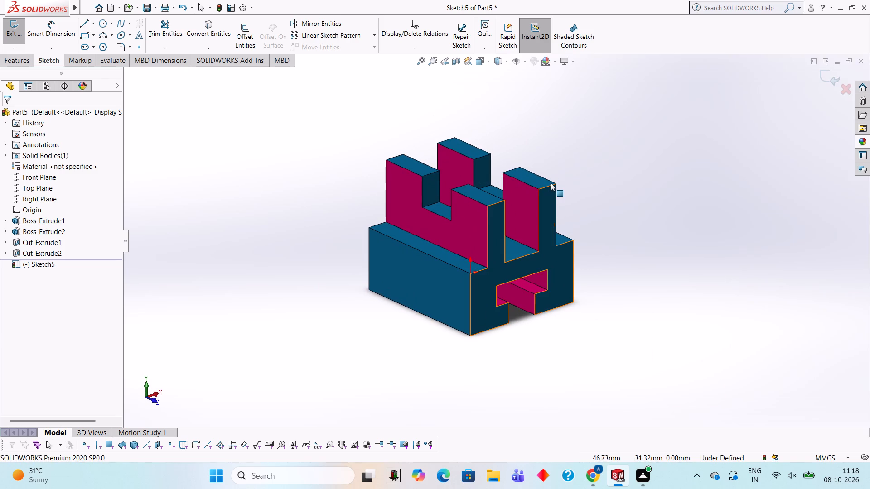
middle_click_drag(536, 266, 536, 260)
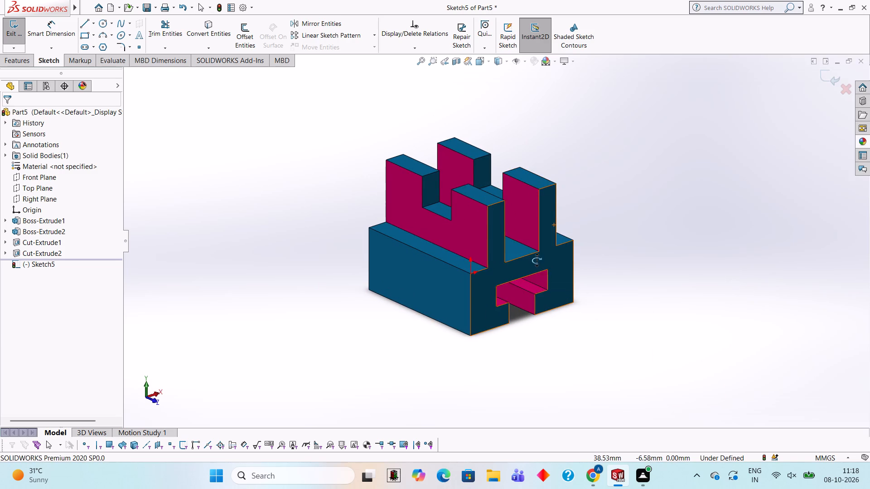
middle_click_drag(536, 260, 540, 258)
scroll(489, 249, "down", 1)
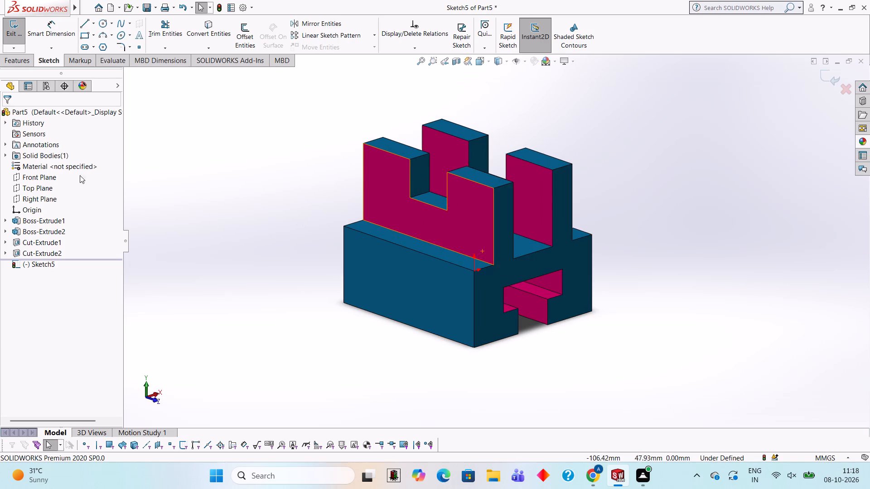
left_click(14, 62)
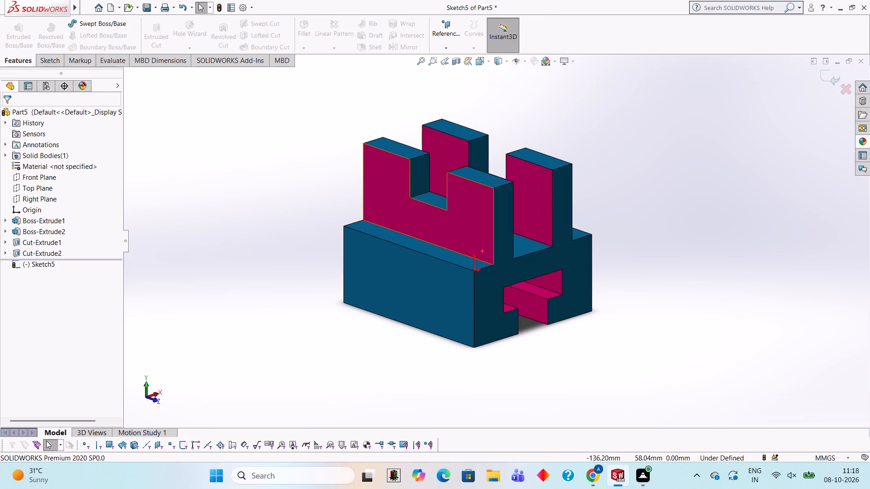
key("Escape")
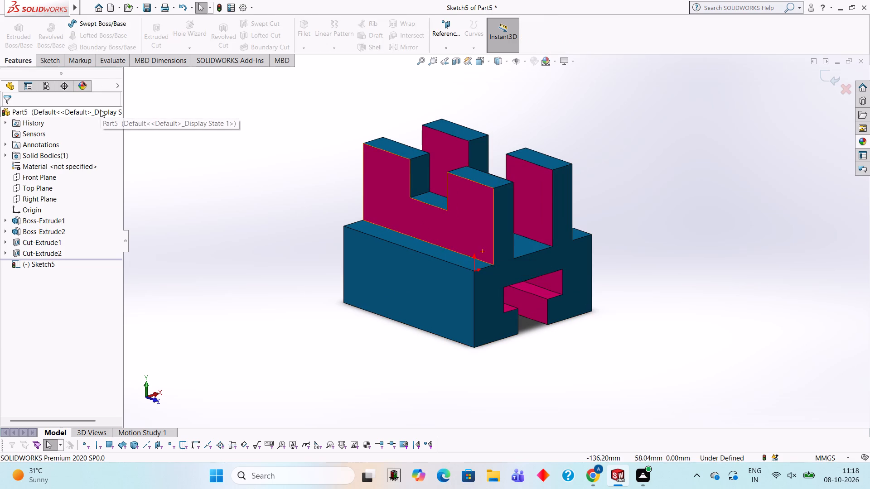
Save the part in Documents as SLOTTED GUIDE BLOCK, deleting the empty sketch and rebuilding the document as part of the save.
key("ctrl+s")
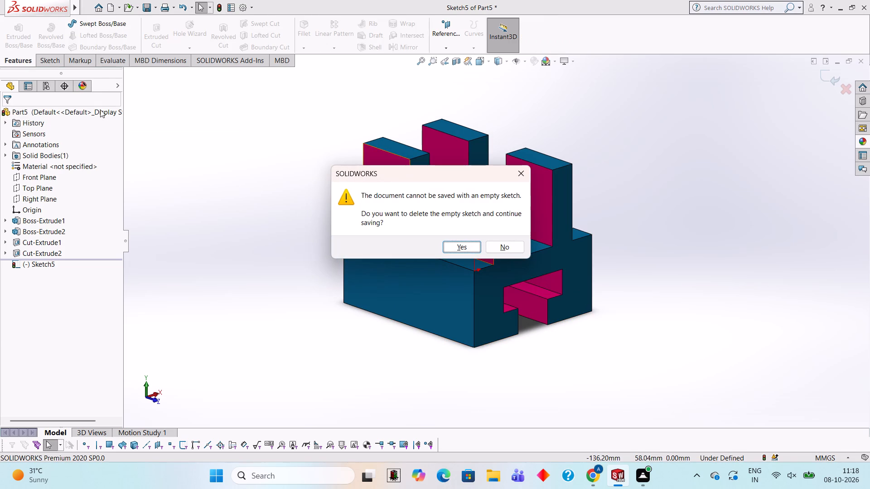
key("Escape")
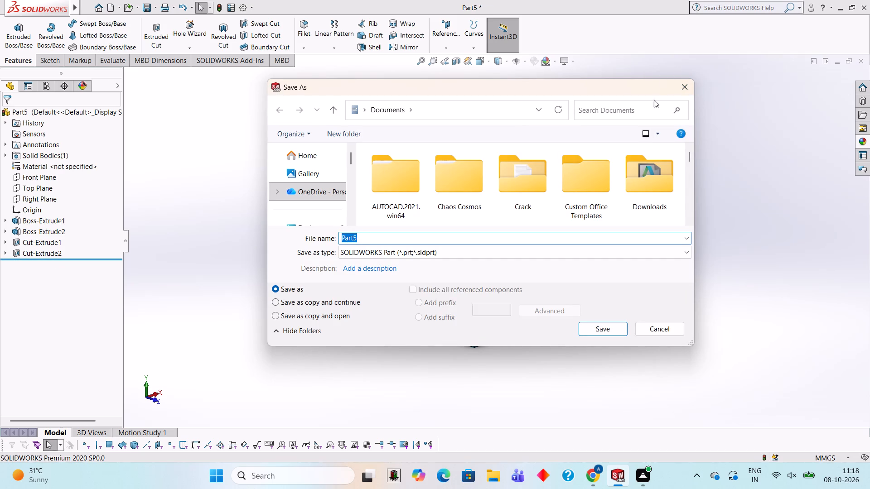
type("SLOTTED")
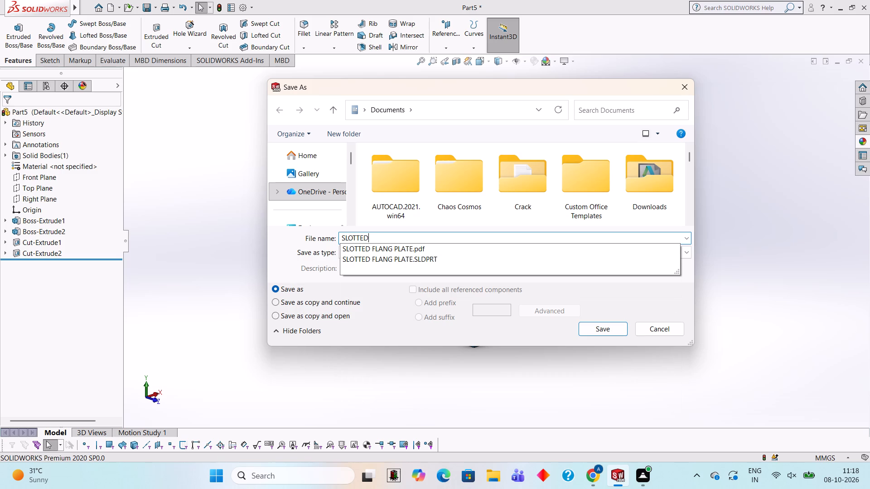
key("space")
key("c")
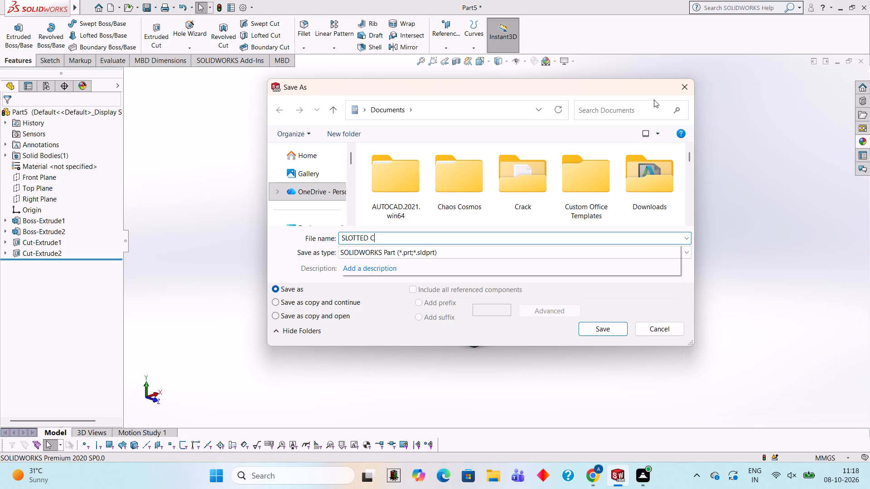
key("BackSpace")
type("GUIDE")
key("space")
type("BLOCK")
key("space")
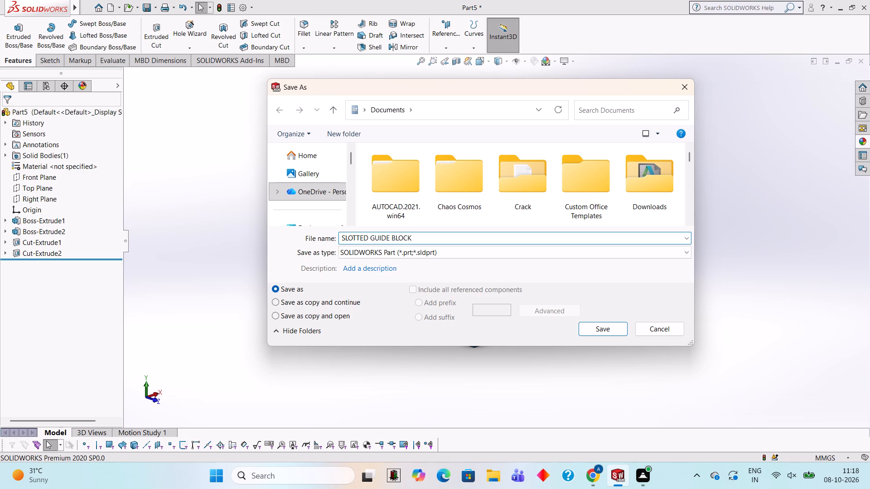
left_click(604, 336)
left_click(618, 332)
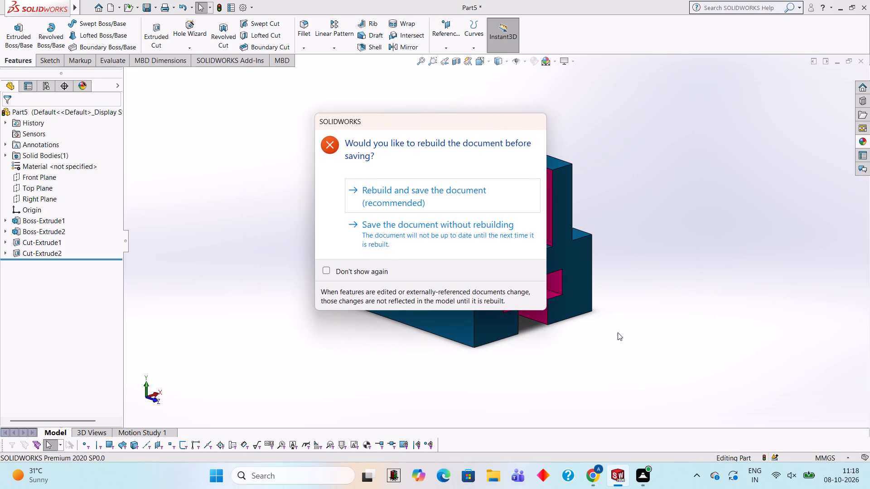
left_click(414, 201)
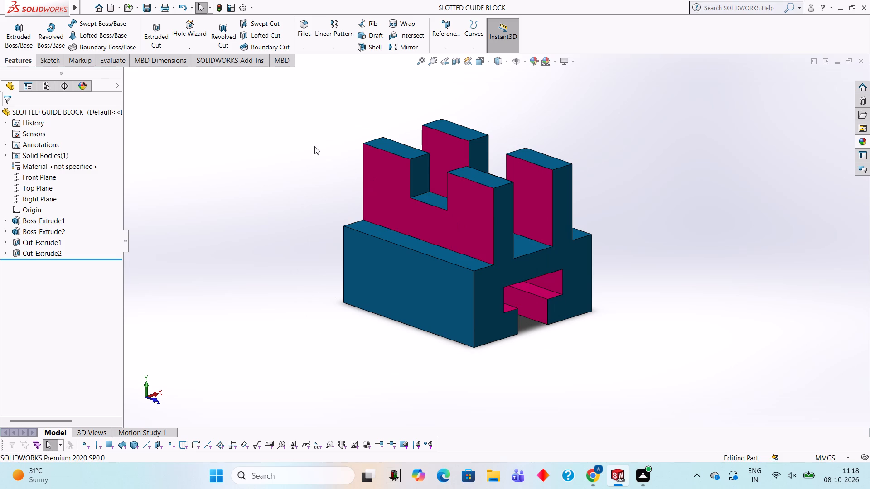
Export the part to Documents as an Adobe PDF, keeping the file name SLOTTED GUIDE BLOCK.
left_click(157, 8)
left_click(155, 11)
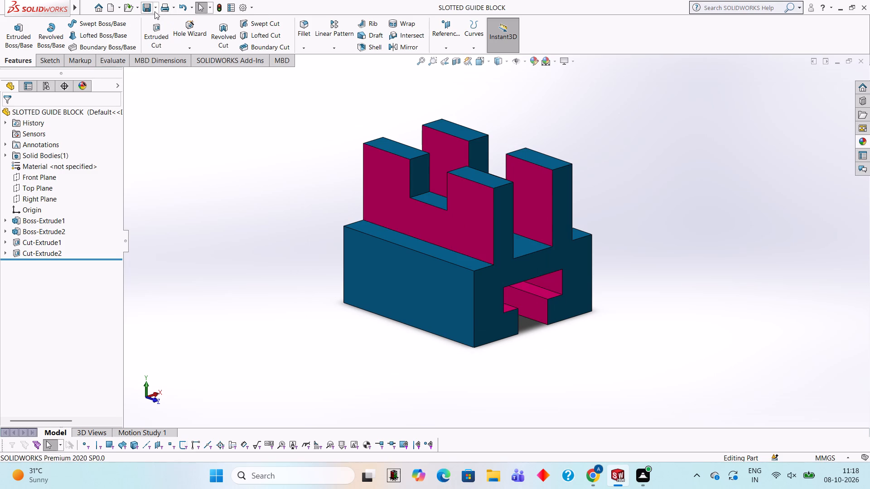
left_click(150, 11)
left_click(155, 11)
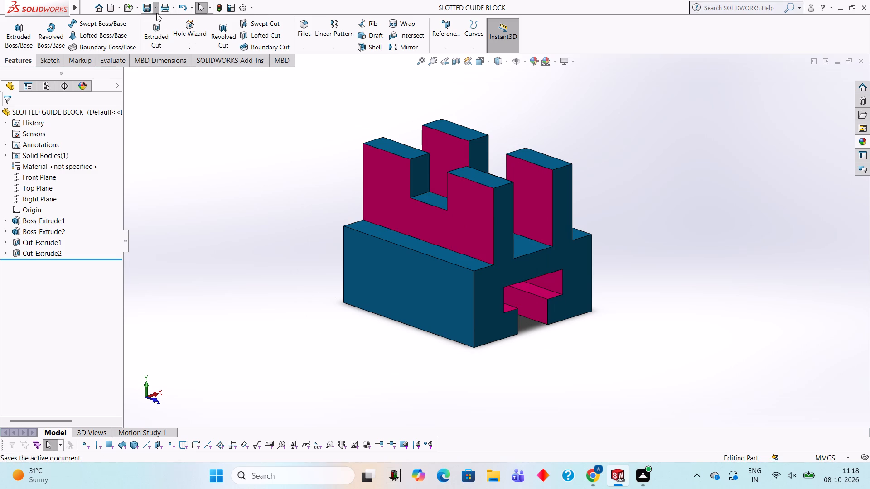
left_click(162, 33)
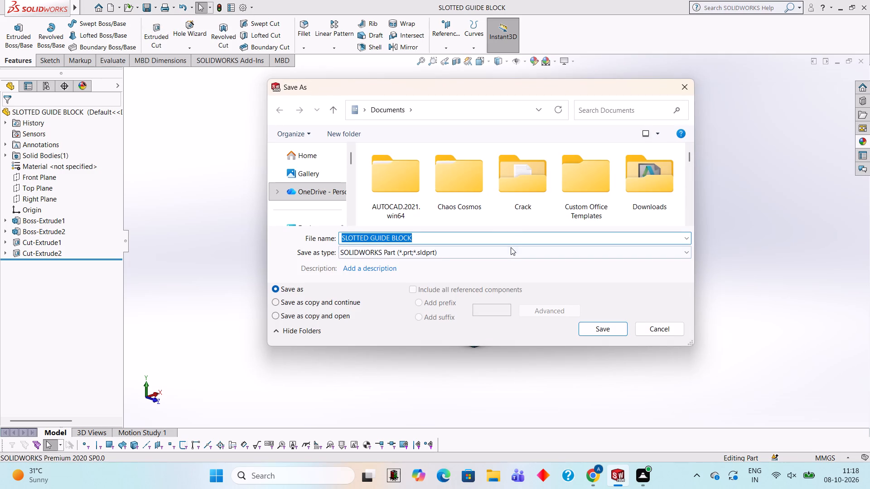
left_click(511, 247)
left_click(449, 72)
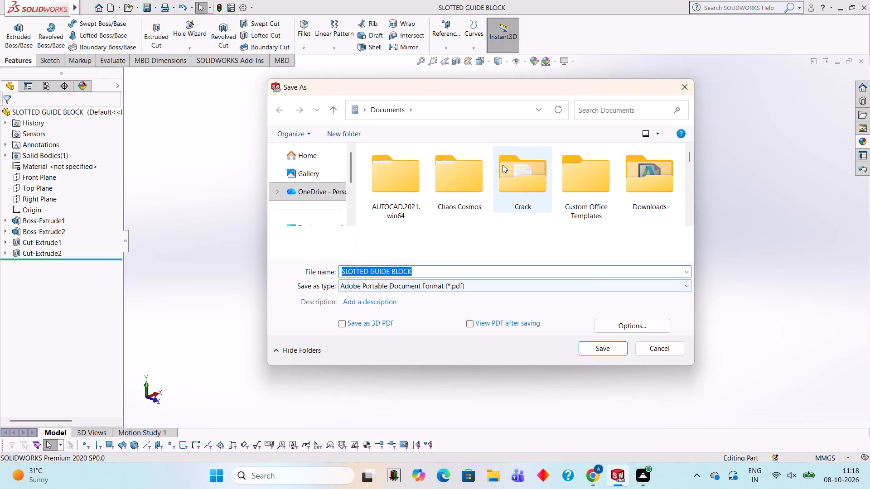
left_click(616, 344)
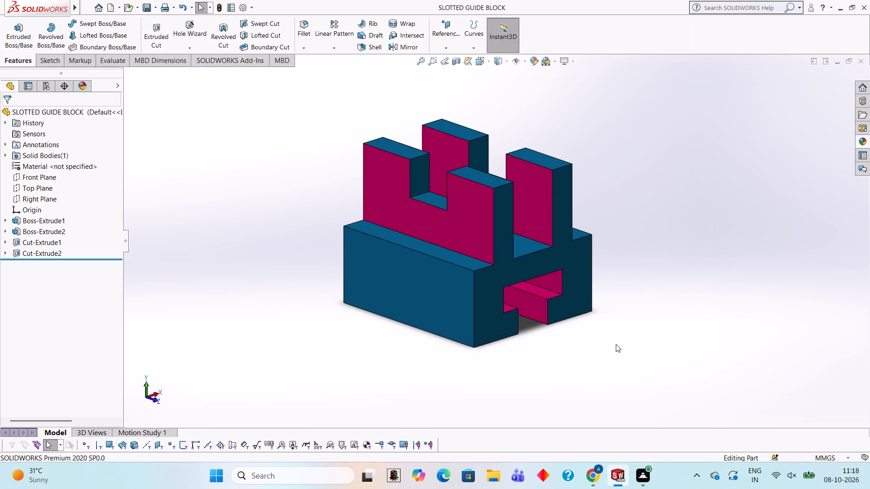